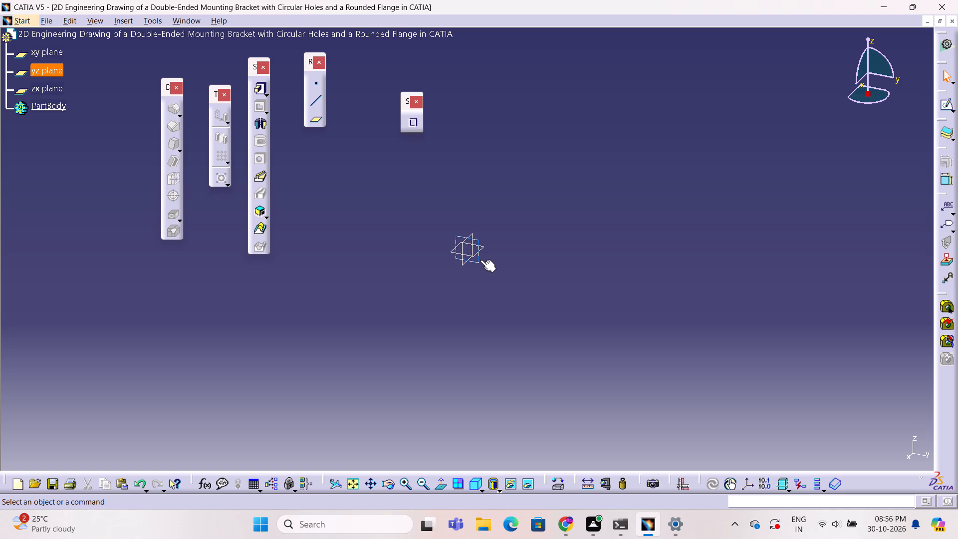
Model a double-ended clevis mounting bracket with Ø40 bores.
Create a positioned sketch on the yz plane with implicit origin and orientation.
click(480, 260)
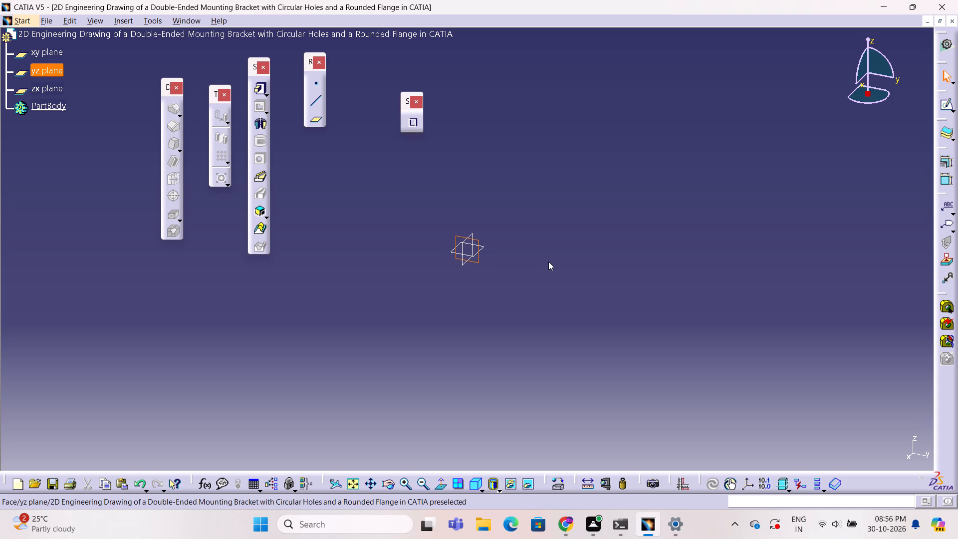
click(953, 109)
click(947, 124)
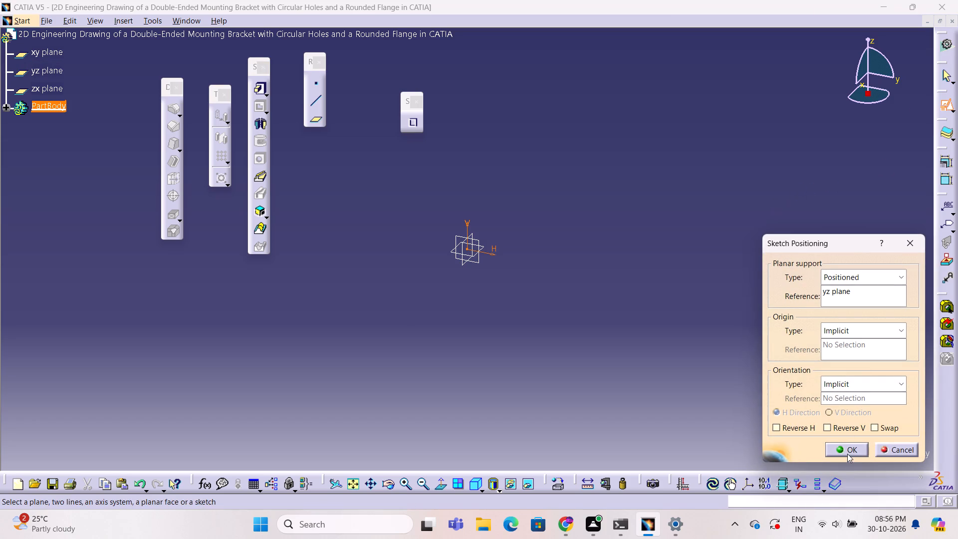
click(847, 454)
Sketch a circle centred on the origin with a radius of about 17 mm.
middle_drag(610, 344, 651, 324)
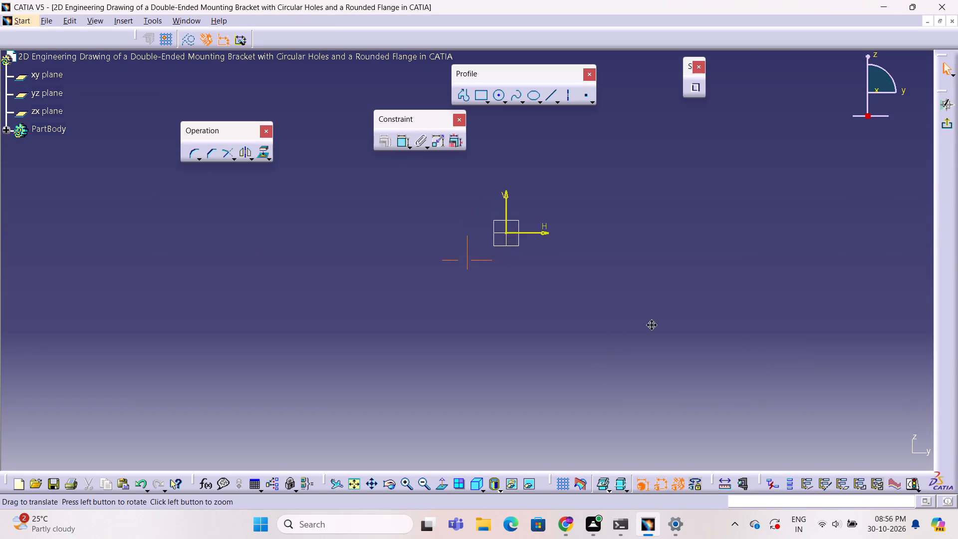
middle_drag(651, 324, 679, 339)
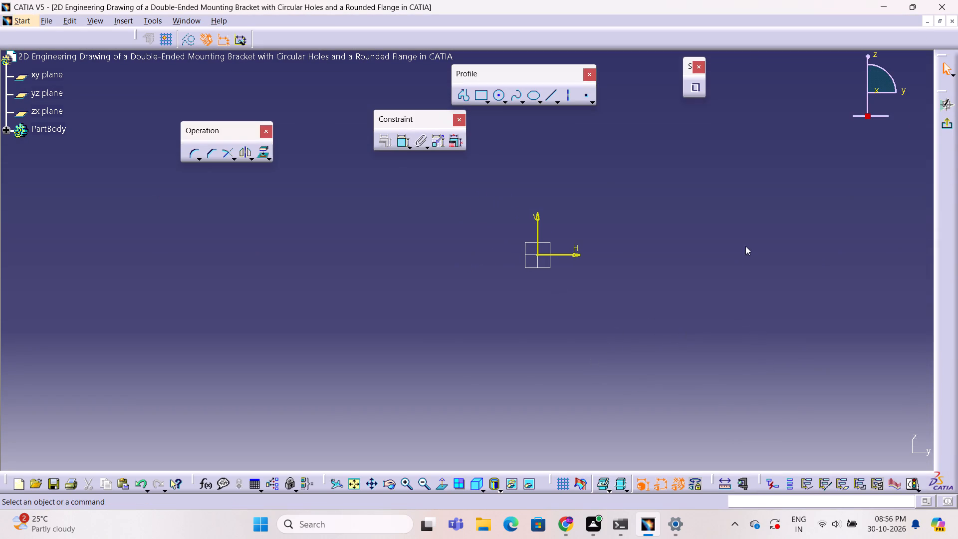
double_click(498, 100)
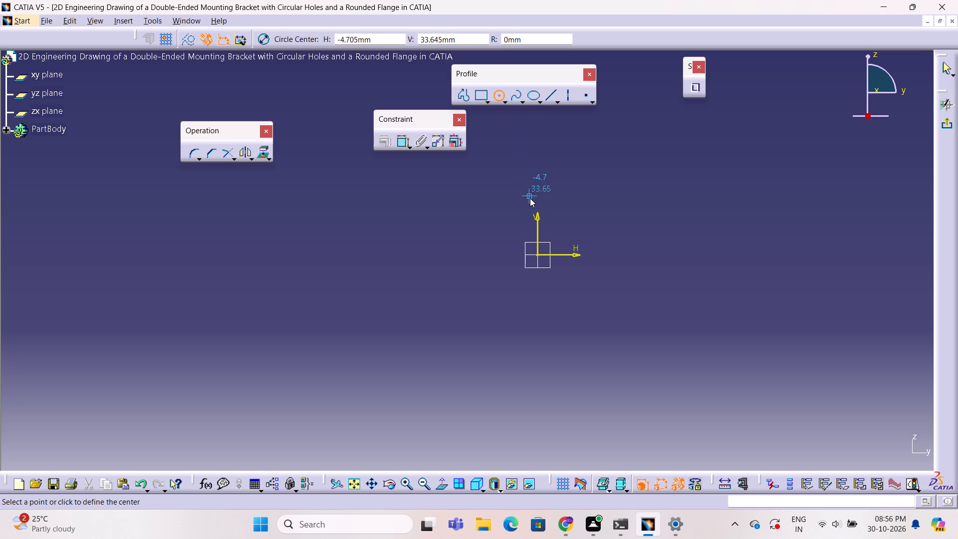
click(539, 255)
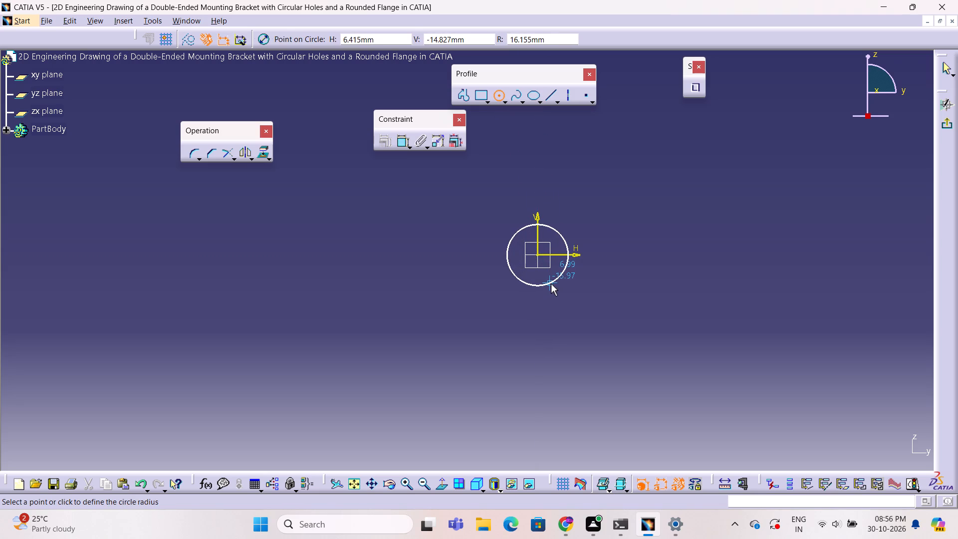
click(551, 284)
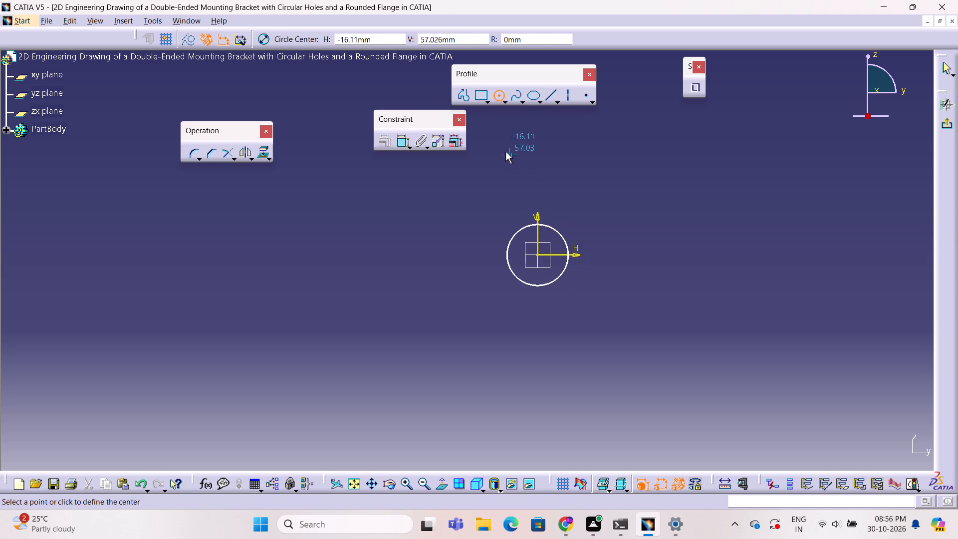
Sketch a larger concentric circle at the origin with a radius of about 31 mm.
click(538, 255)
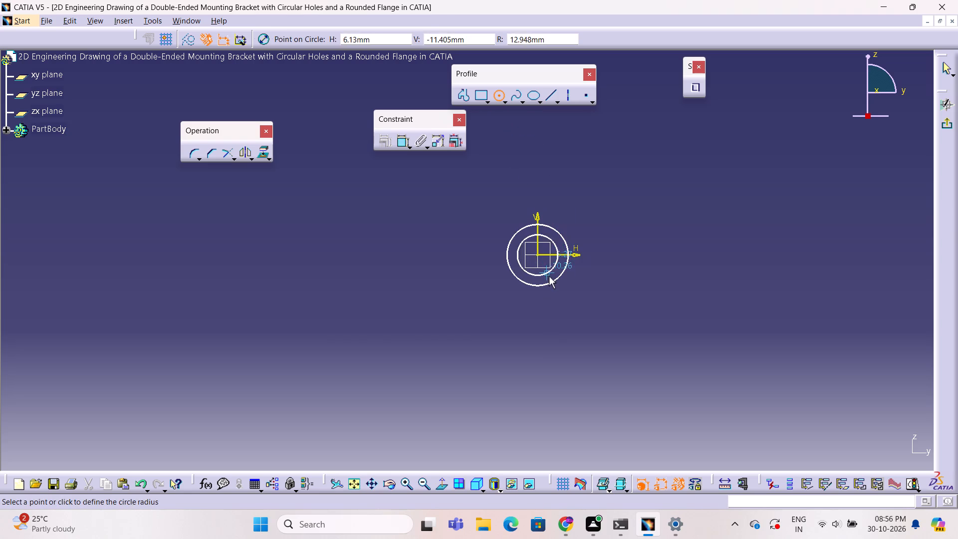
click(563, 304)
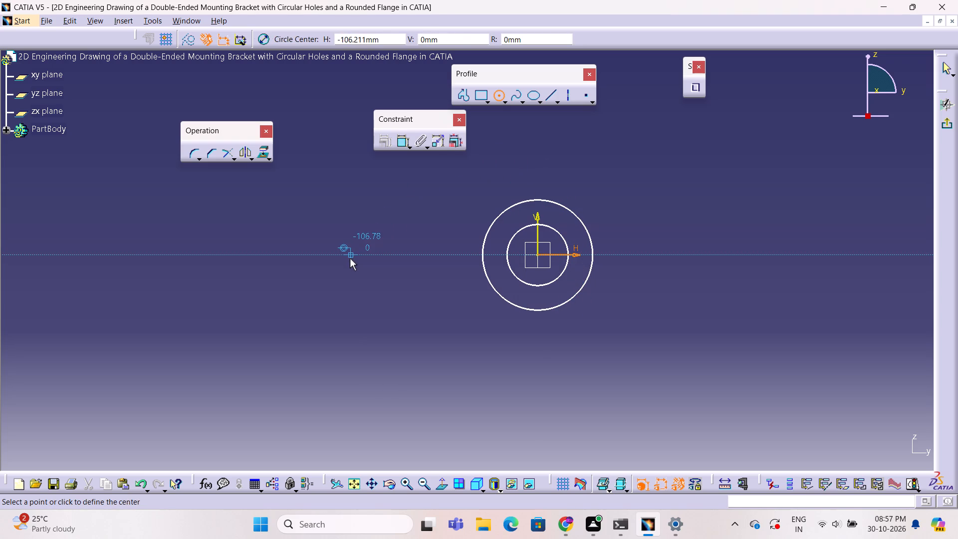
Sketch a circle of about 15 mm radius centred on the horizontal axis, about 107 mm from the origin on the negative H side.
click(350, 259)
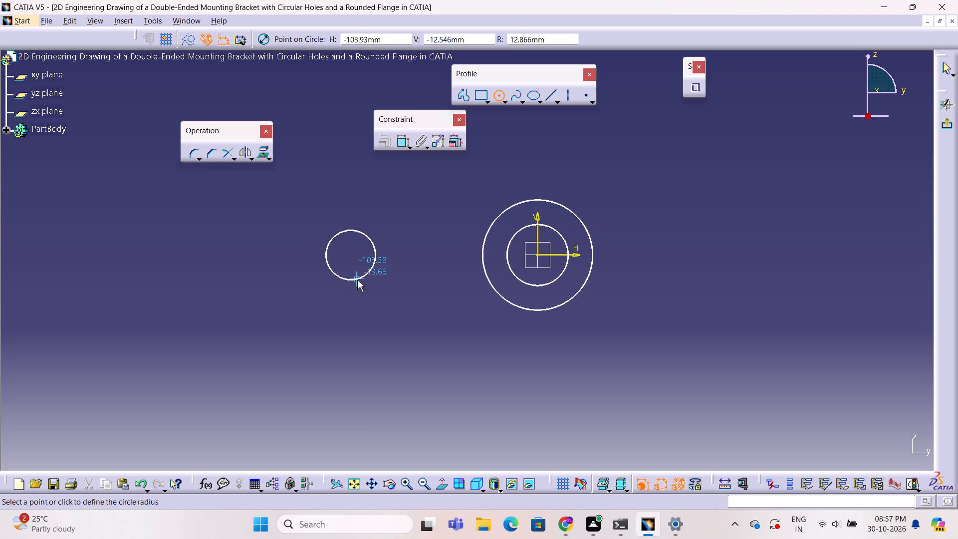
click(357, 281)
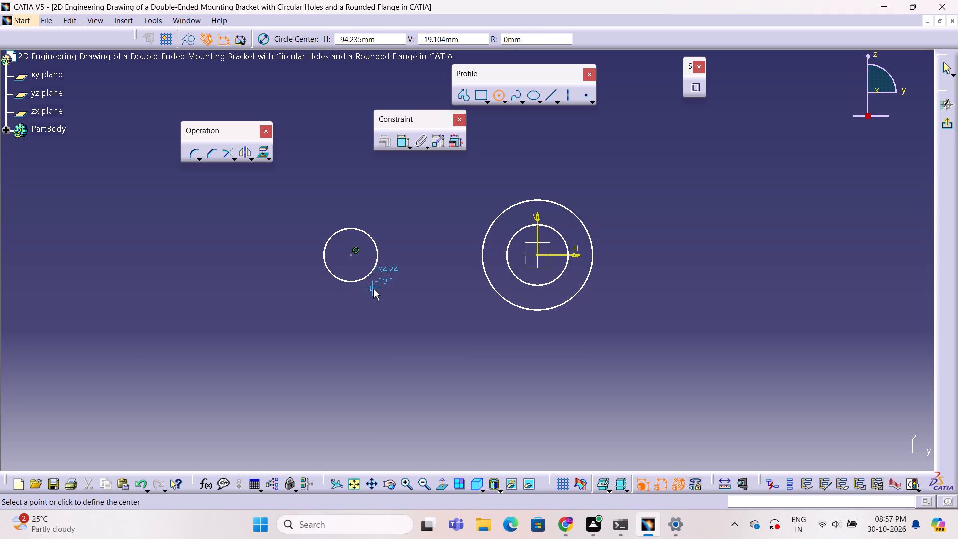
key(Escape)
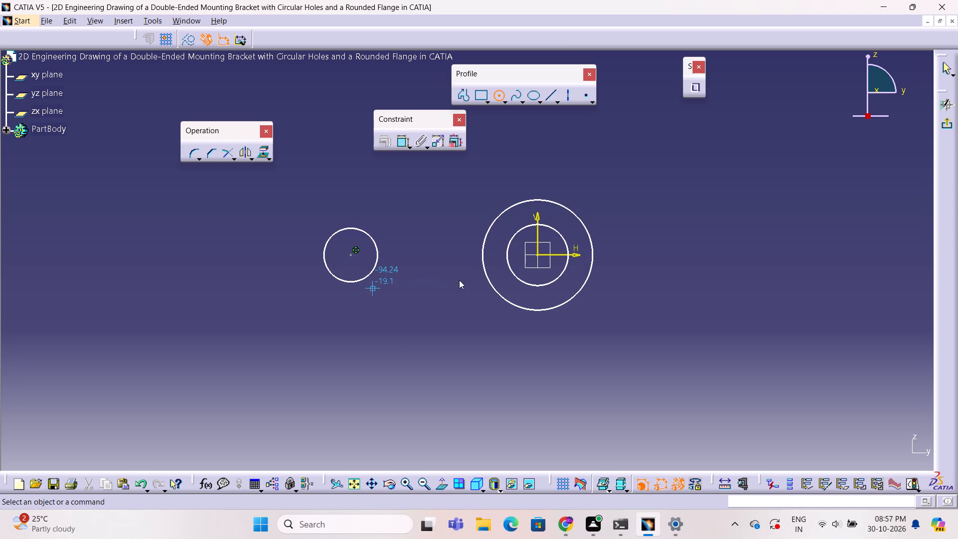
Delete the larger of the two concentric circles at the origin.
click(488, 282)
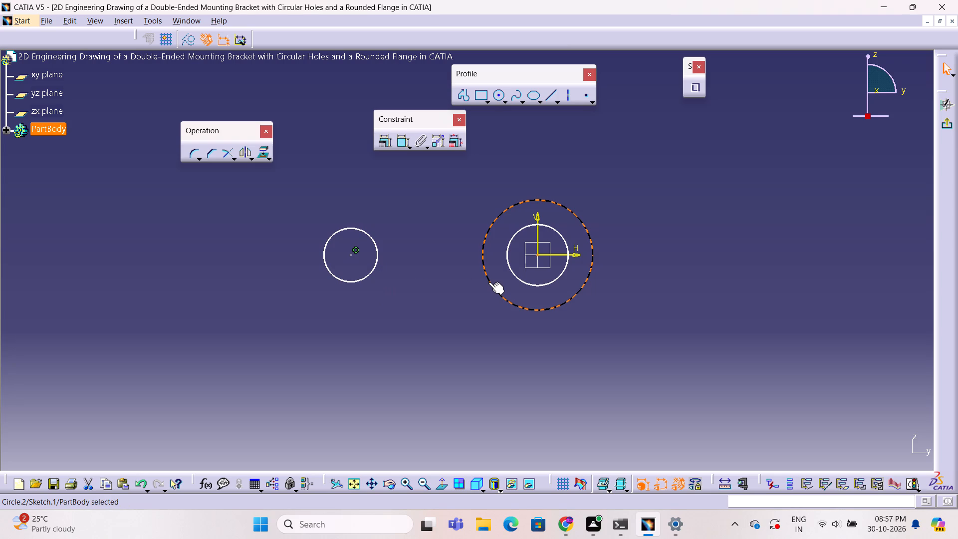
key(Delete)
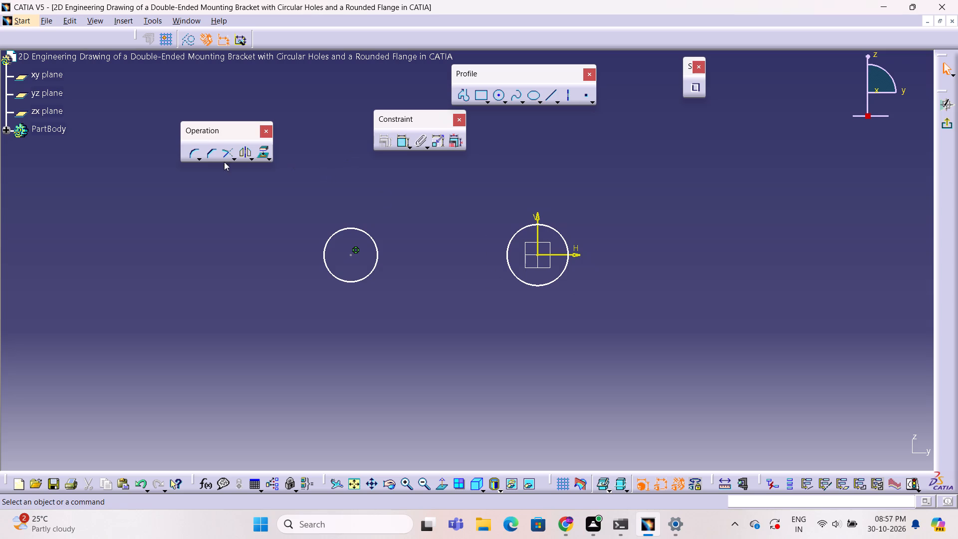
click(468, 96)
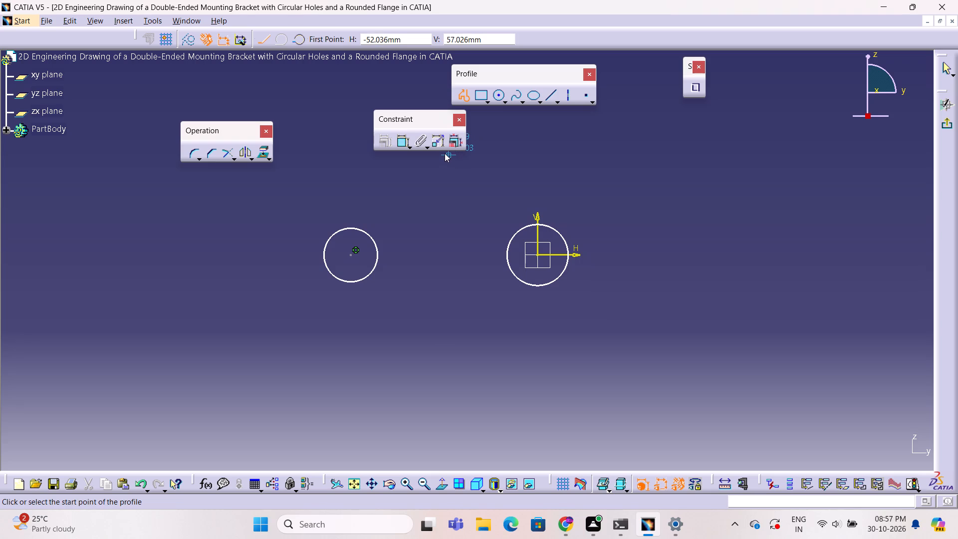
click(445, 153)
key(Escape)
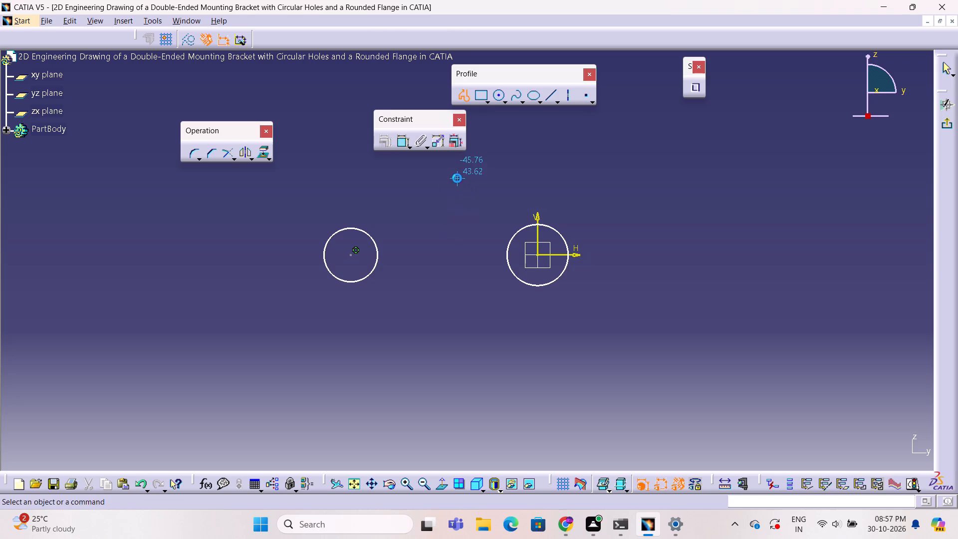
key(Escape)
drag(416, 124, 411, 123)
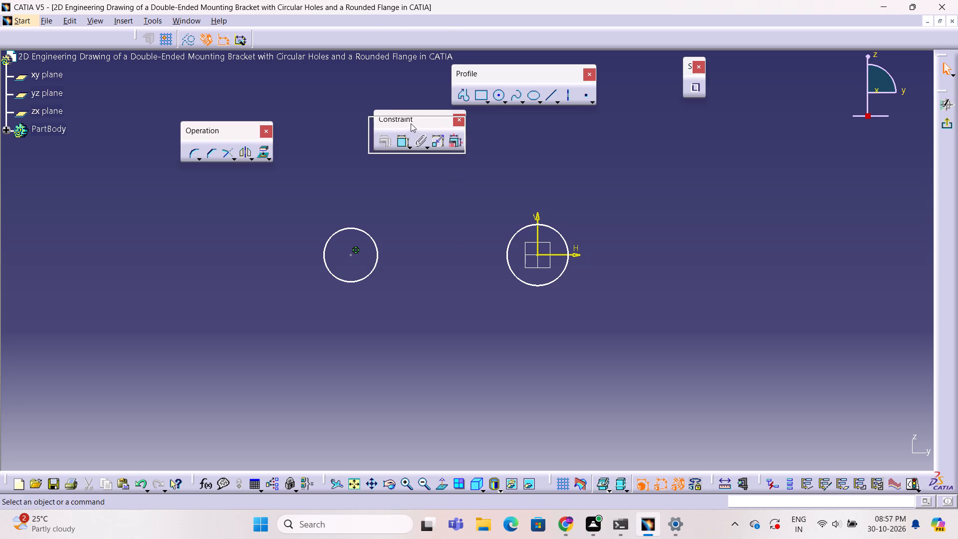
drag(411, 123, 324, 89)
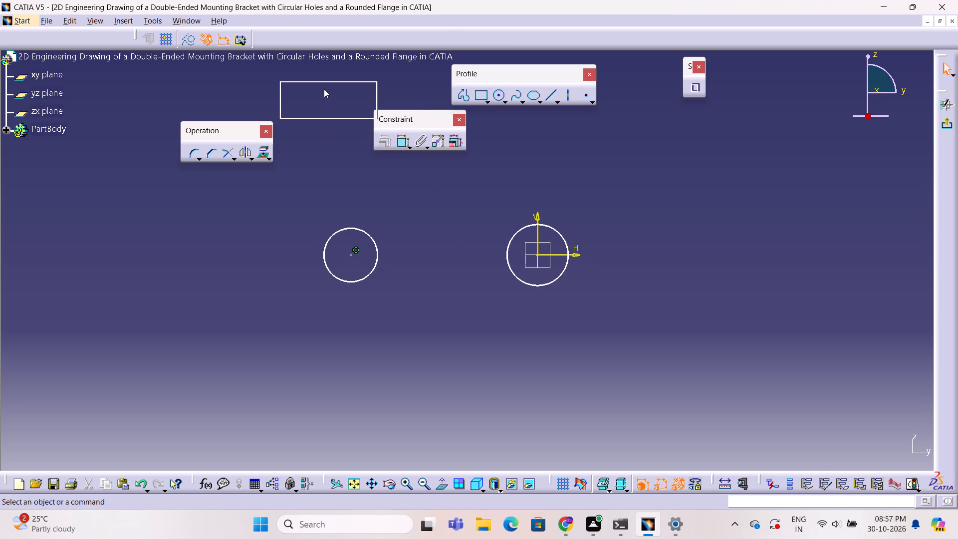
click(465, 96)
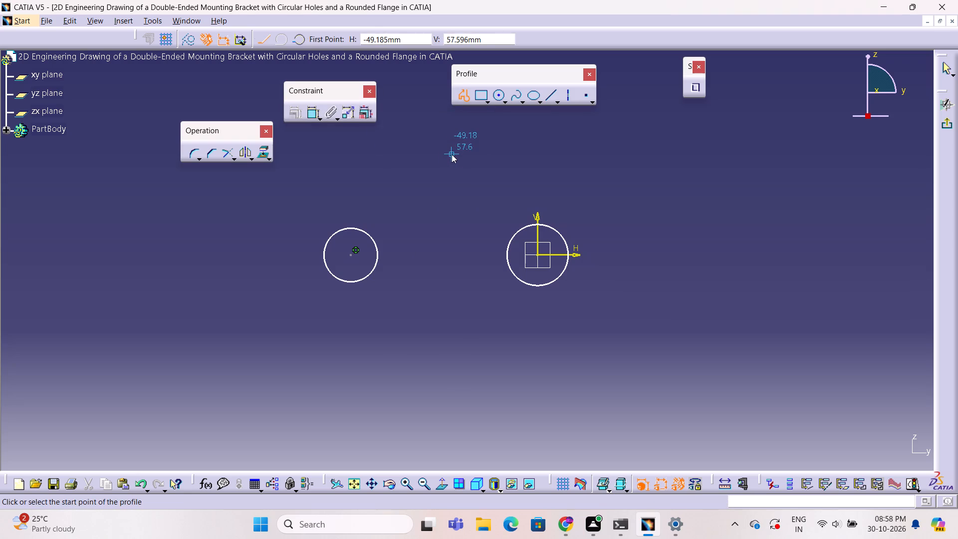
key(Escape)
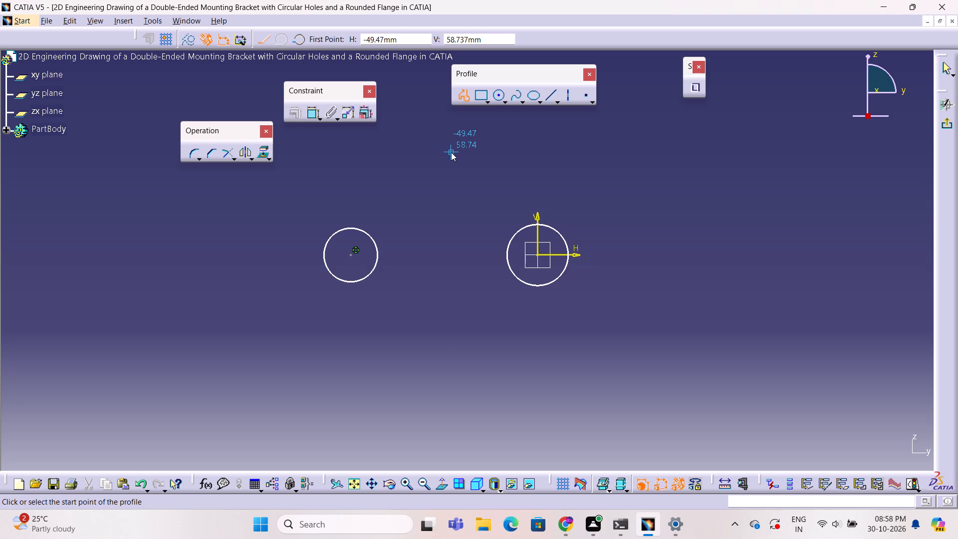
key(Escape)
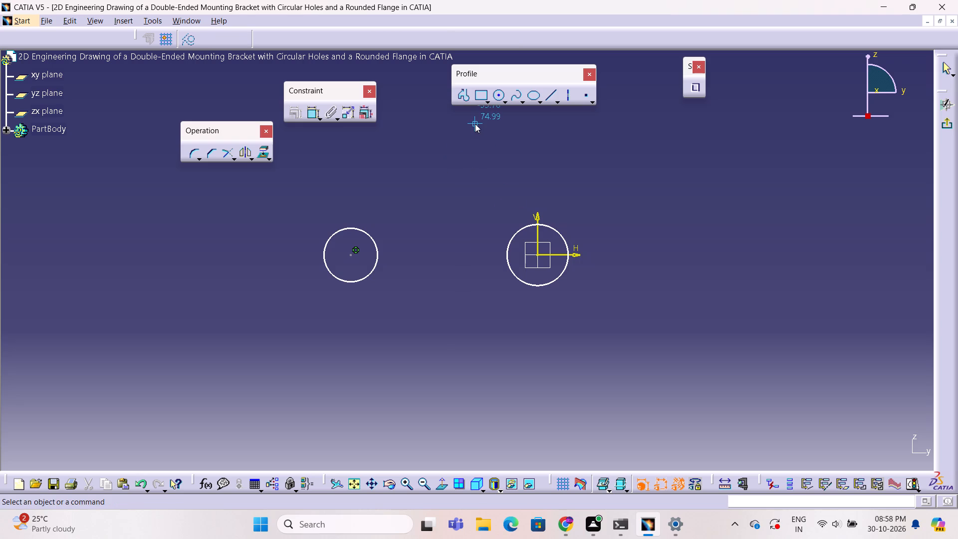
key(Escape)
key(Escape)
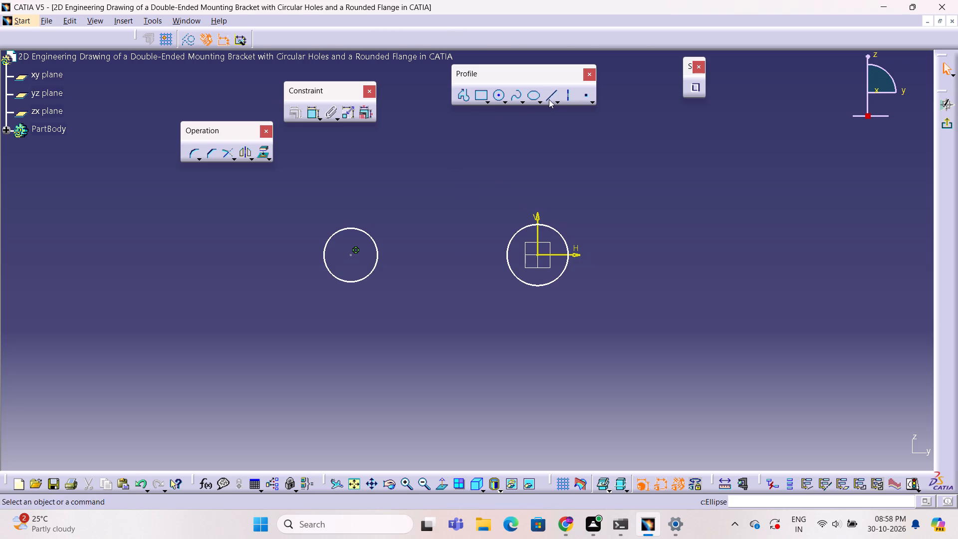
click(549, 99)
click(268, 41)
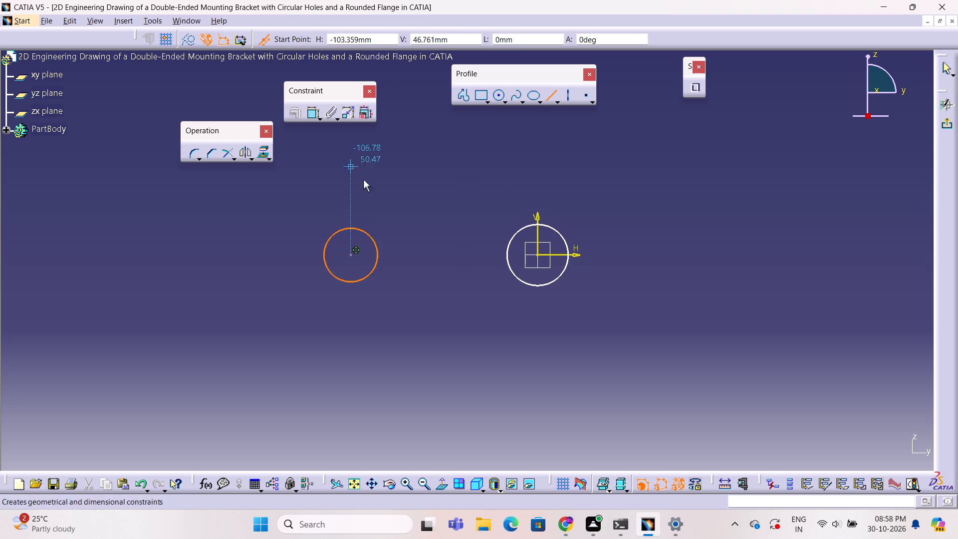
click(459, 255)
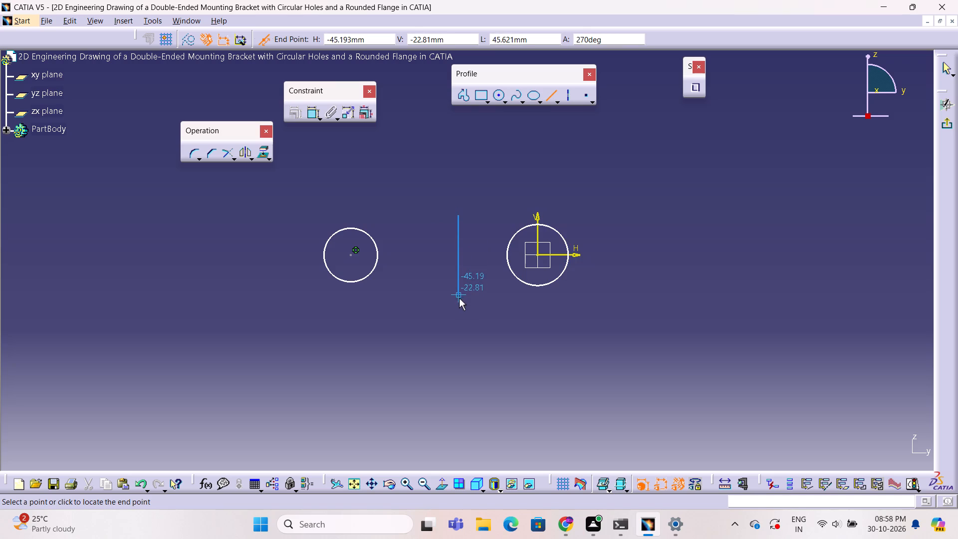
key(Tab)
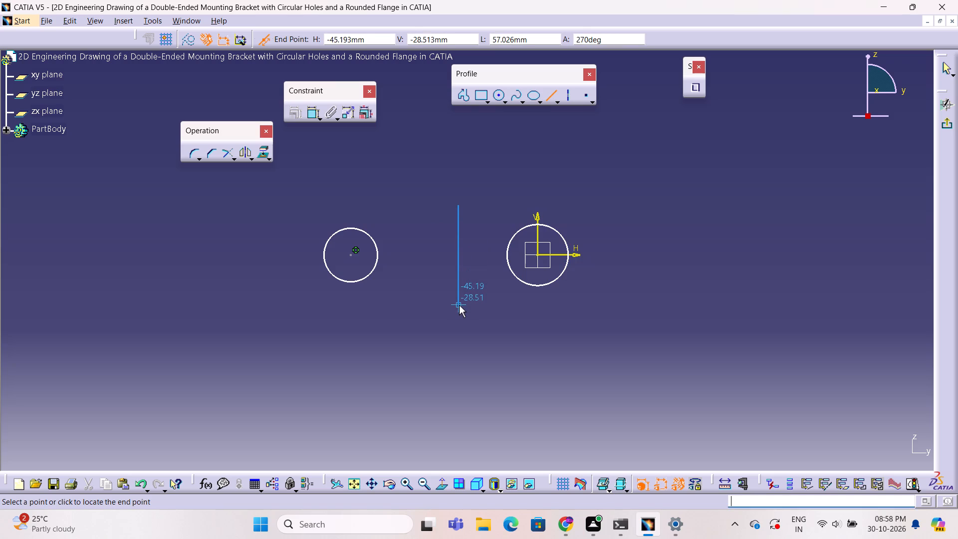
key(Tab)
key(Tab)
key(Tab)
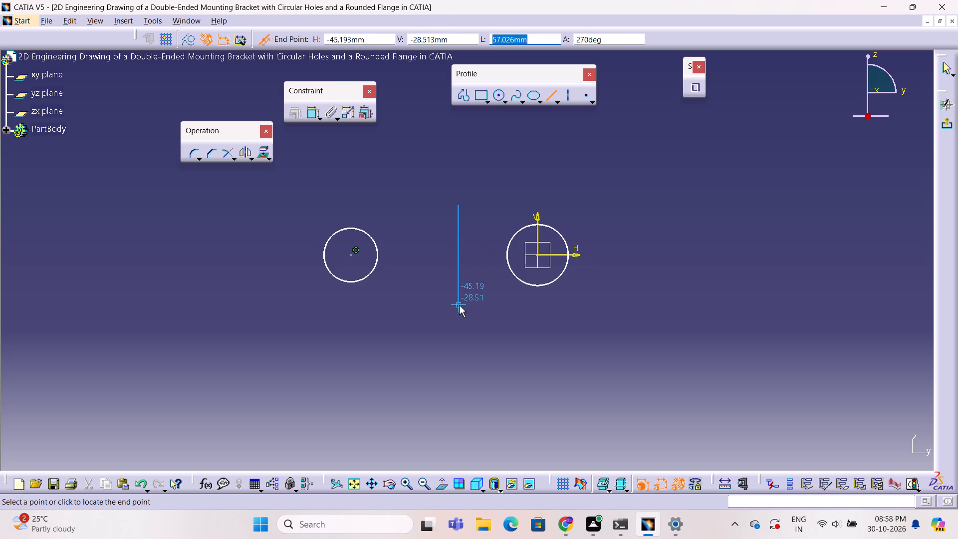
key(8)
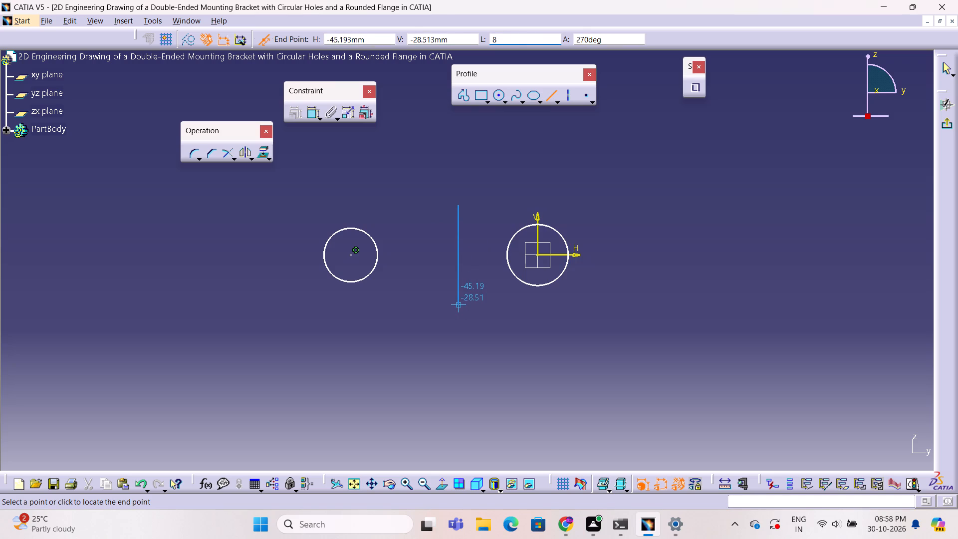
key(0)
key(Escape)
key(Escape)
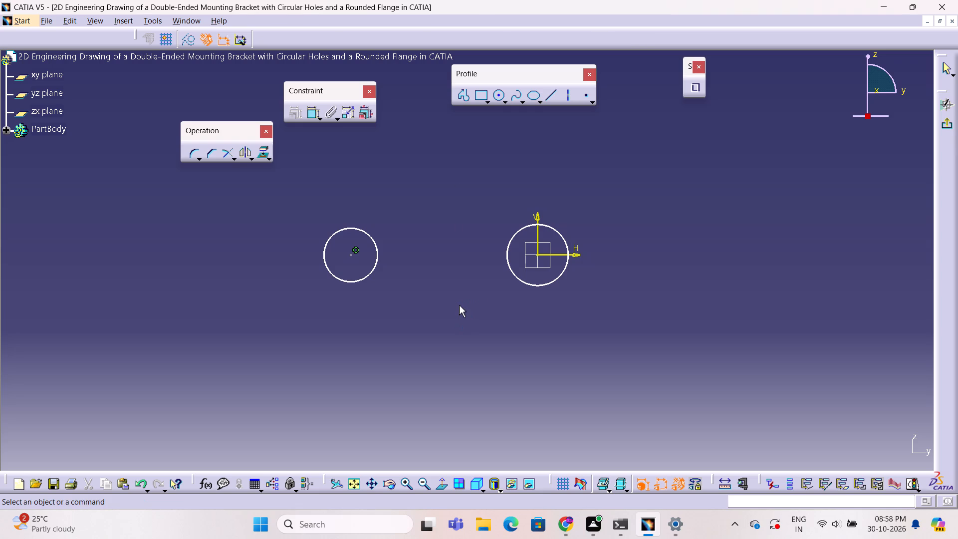
Sketch a large circle centred on the origin, concentric with the small one, with a radius of about 55 mm.
click(495, 98)
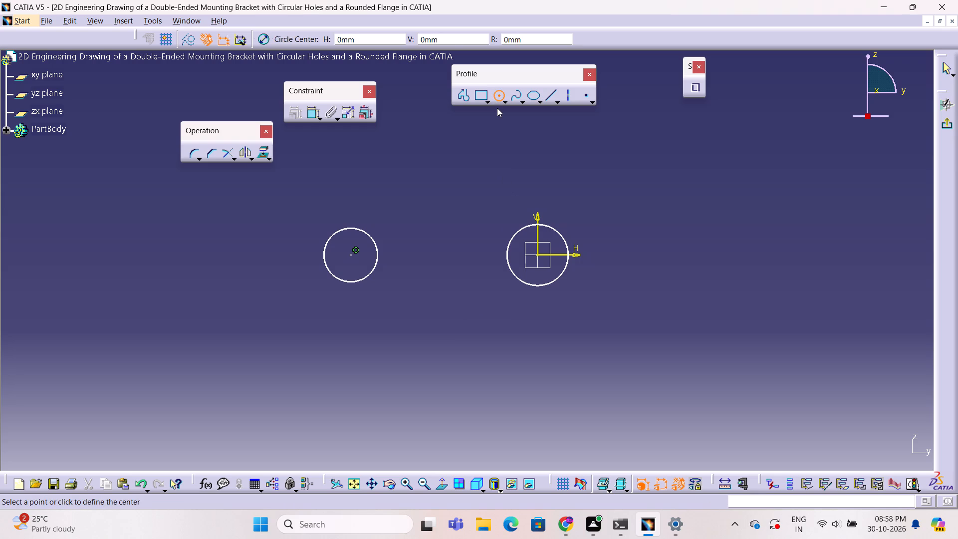
click(537, 256)
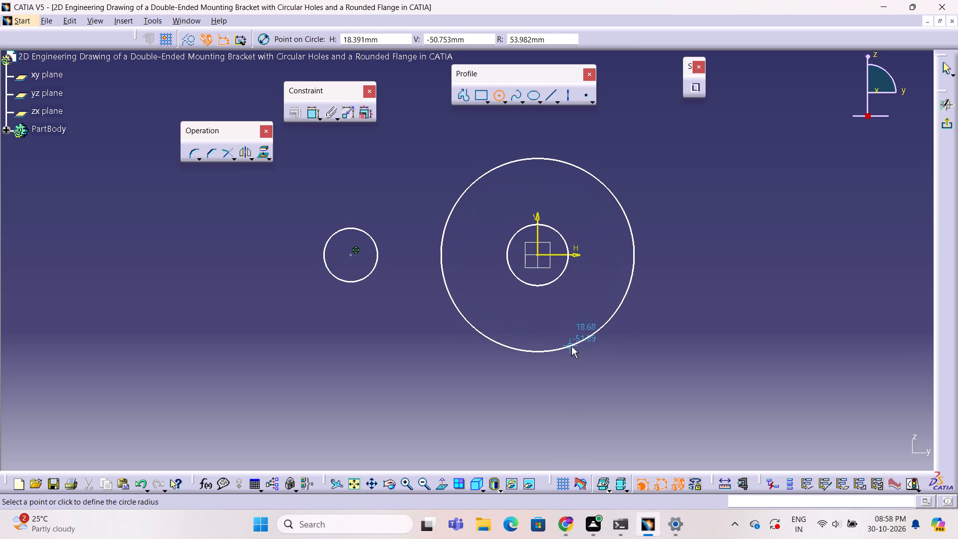
click(571, 346)
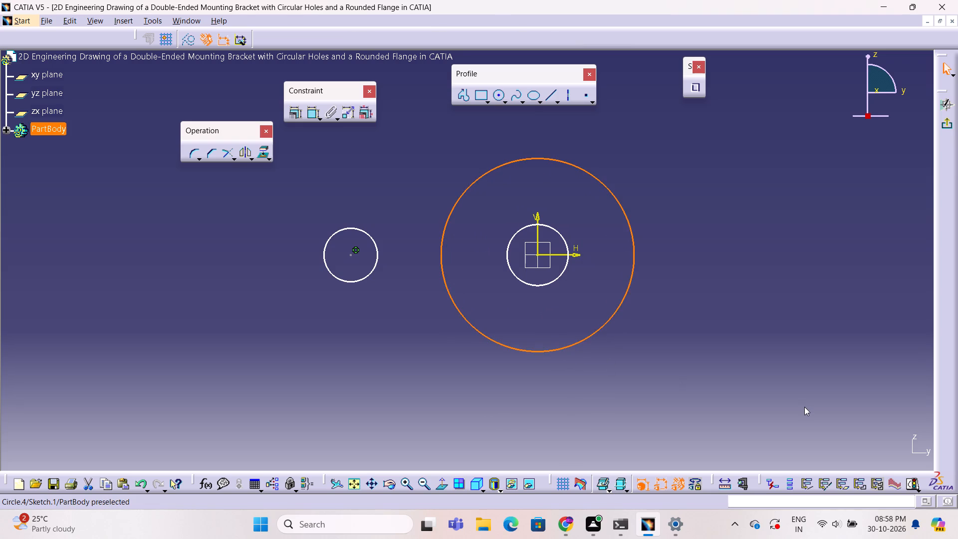
key(Escape)
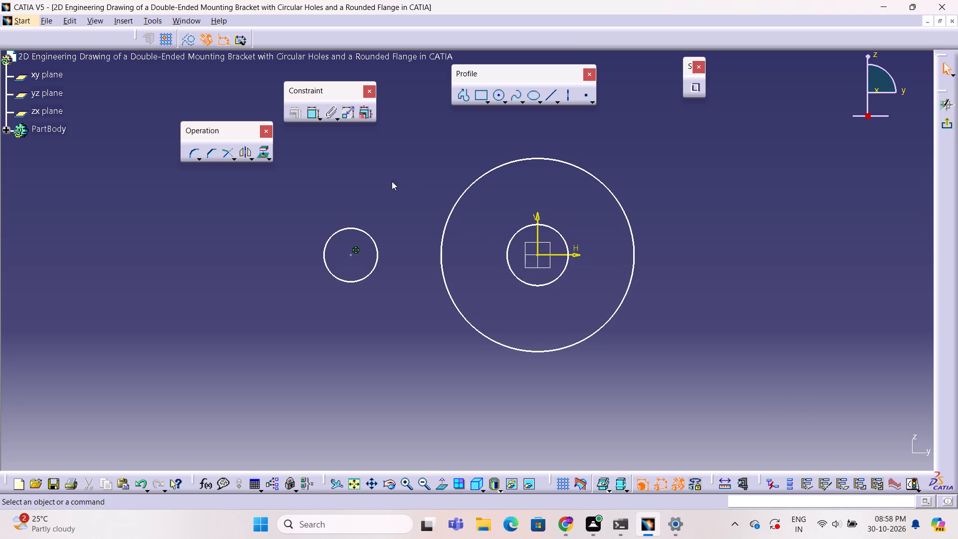
Delete the small circle at the origin and the separate circle on the negative H side.
click(563, 237)
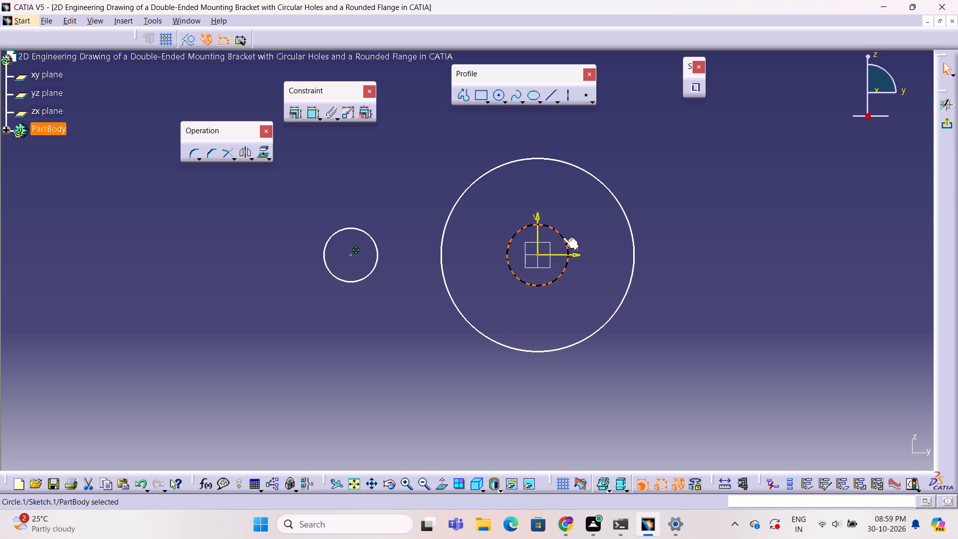
key(Delete)
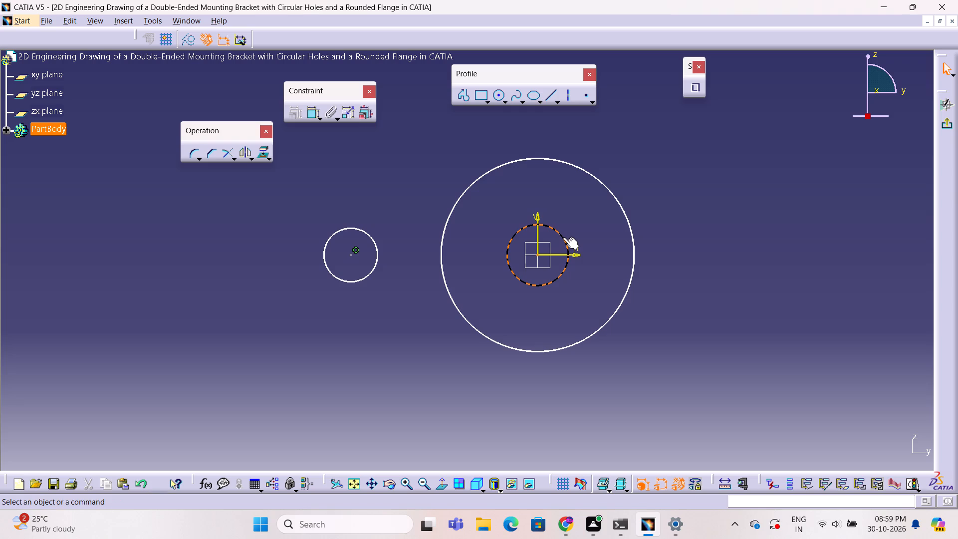
click(378, 263)
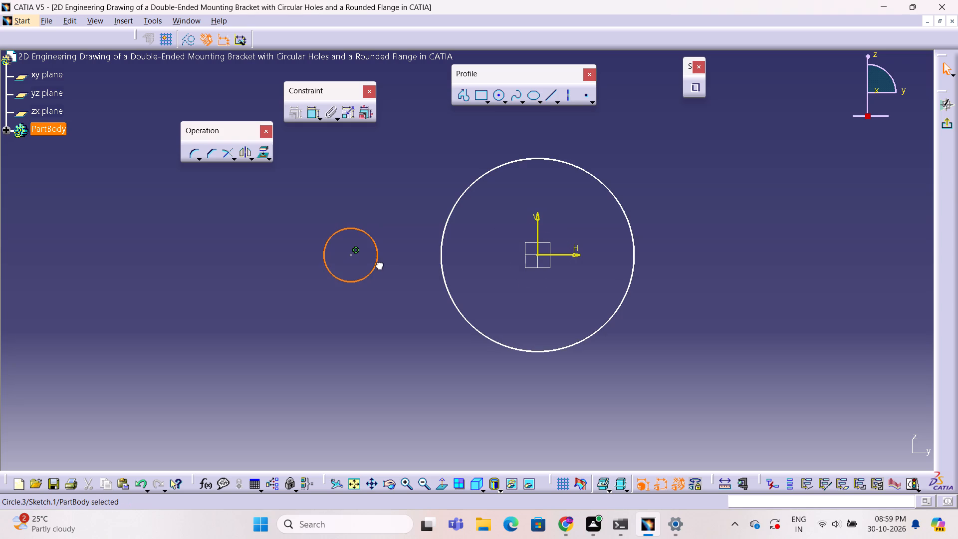
key(Delete)
key(Delete)
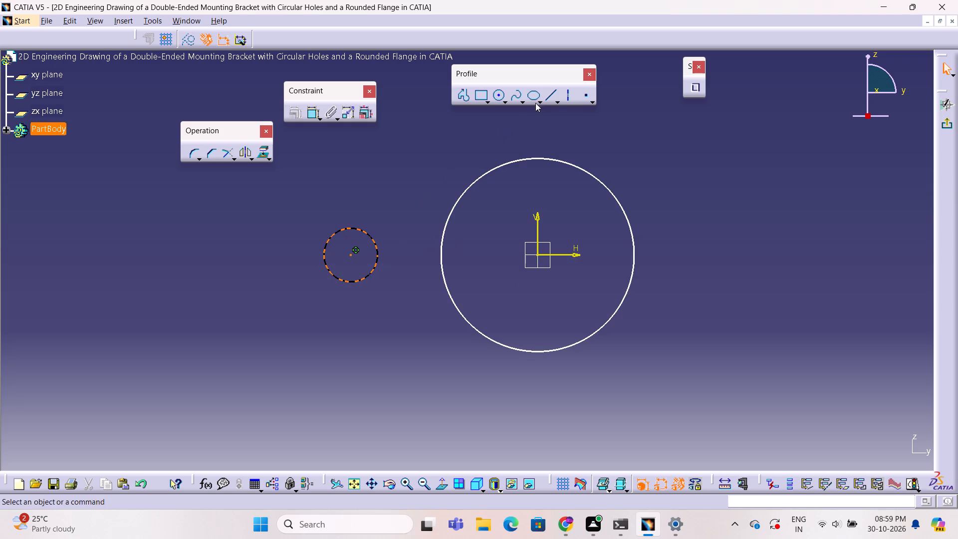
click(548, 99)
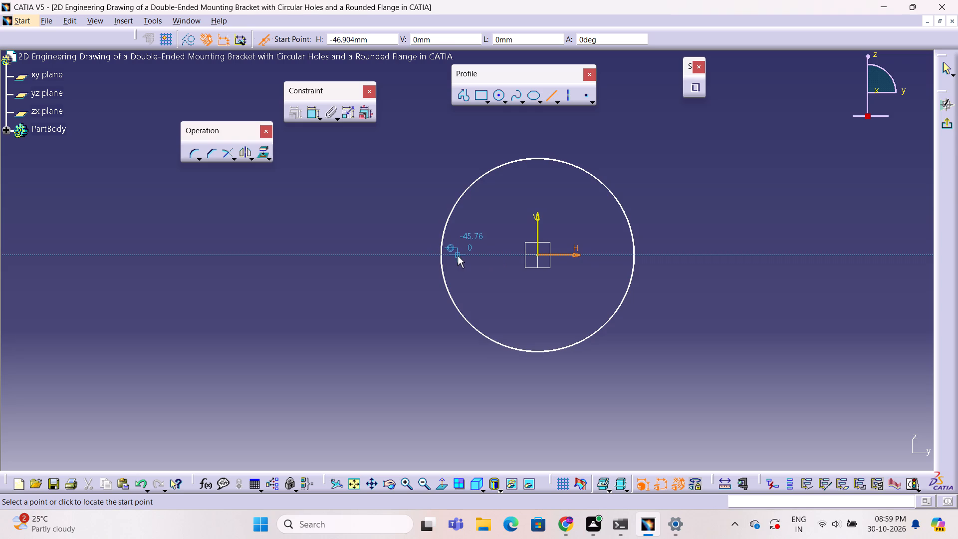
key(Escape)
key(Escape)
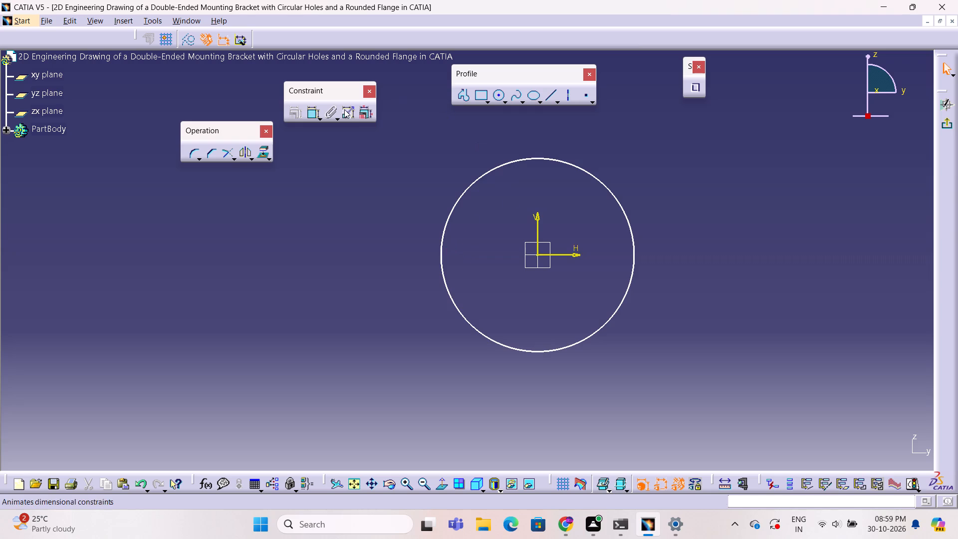
Dimension the remaining circle at the origin as a radius and set it to 60 mm.
click(312, 118)
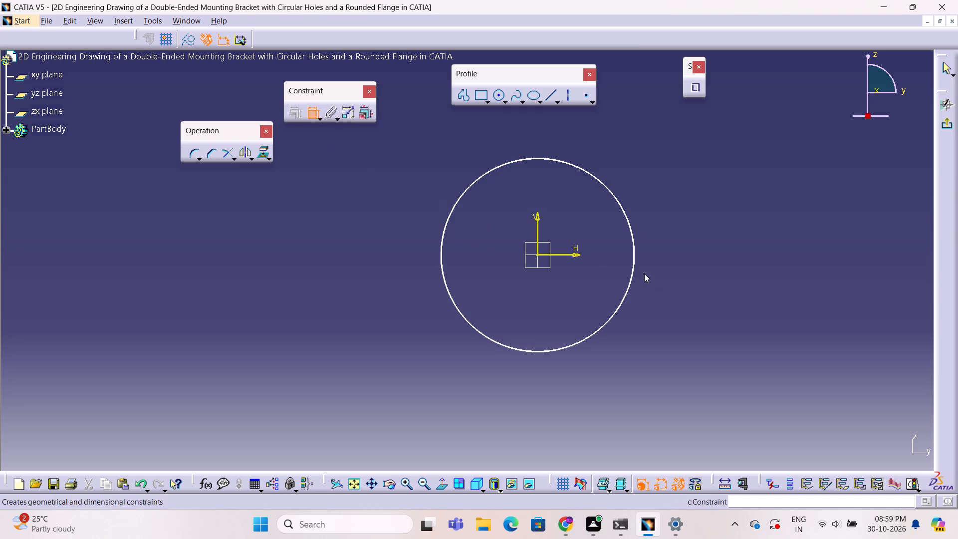
click(632, 278)
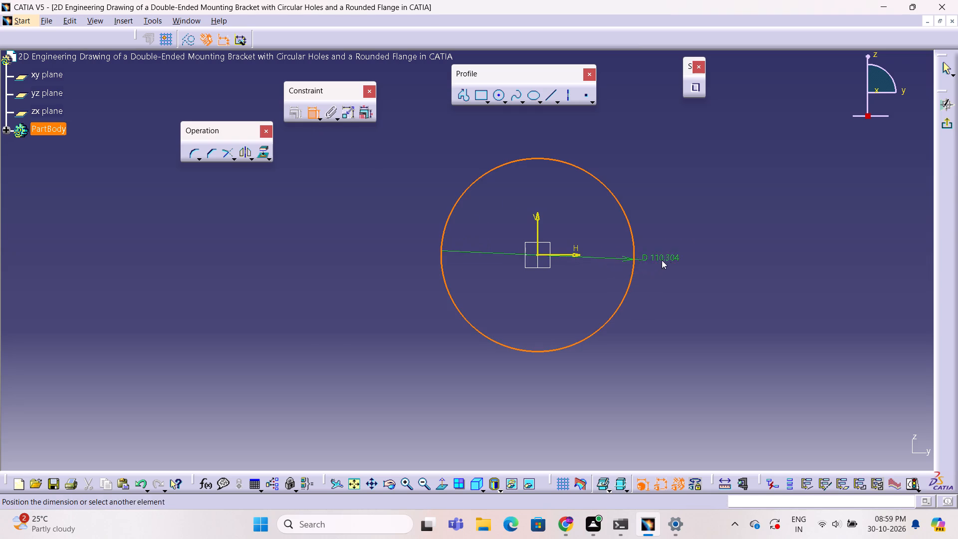
click(713, 209)
double_click(716, 207)
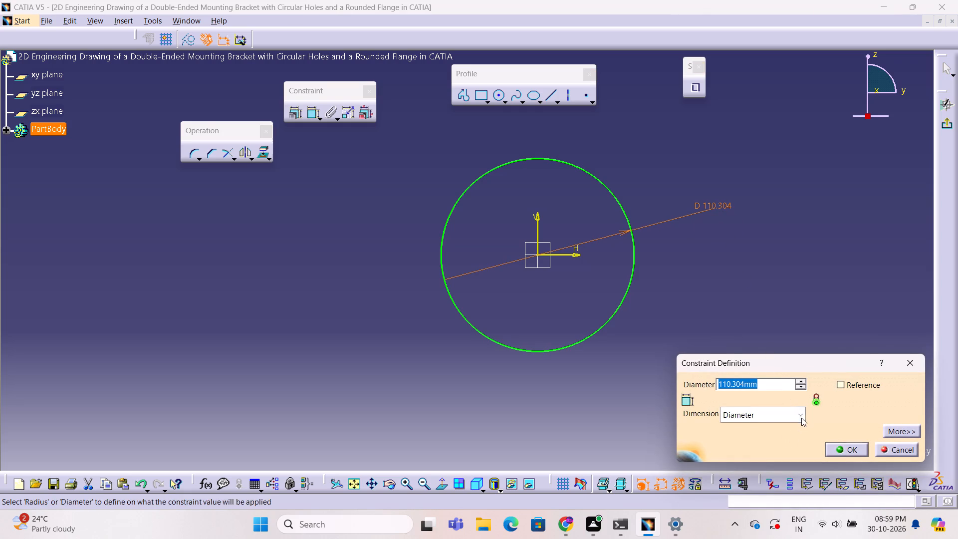
click(802, 413)
click(788, 430)
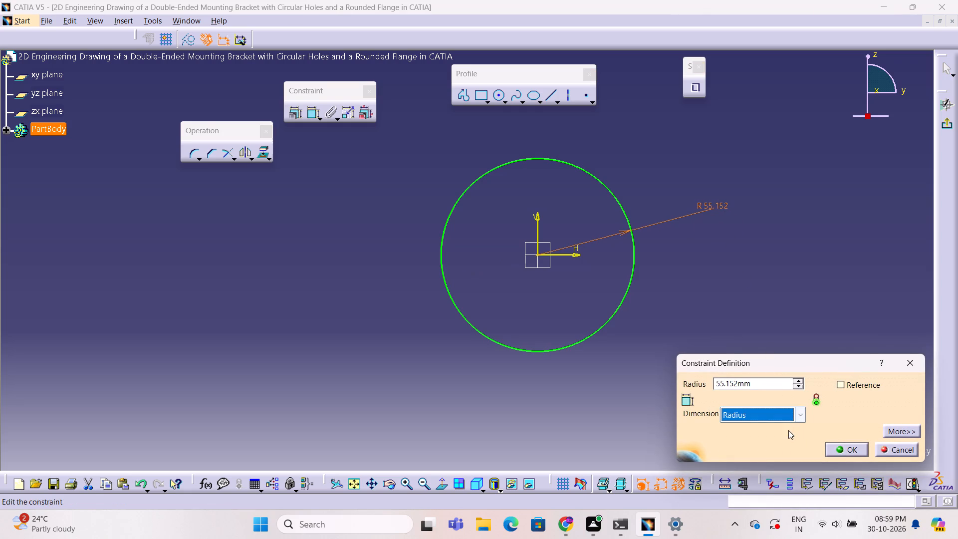
double_click(760, 382)
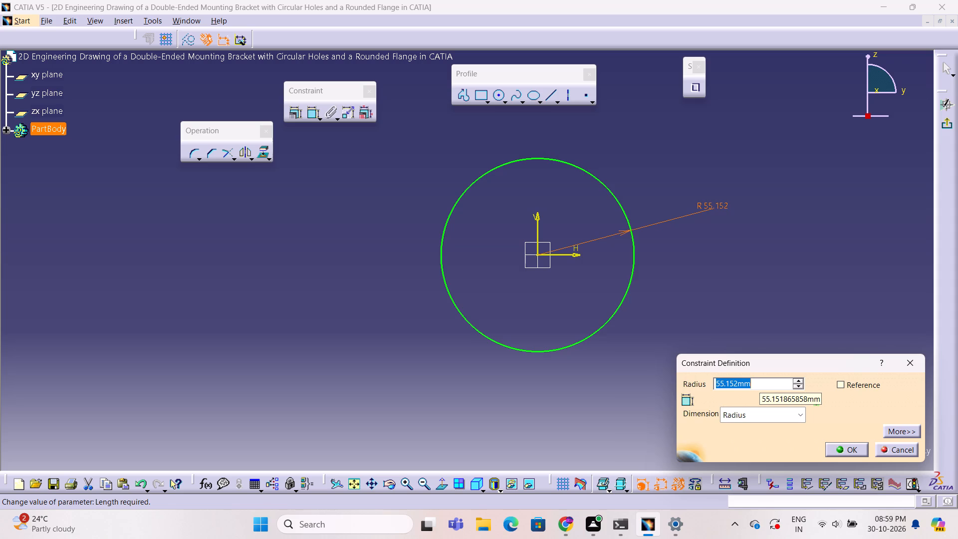
key(6)
key(0)
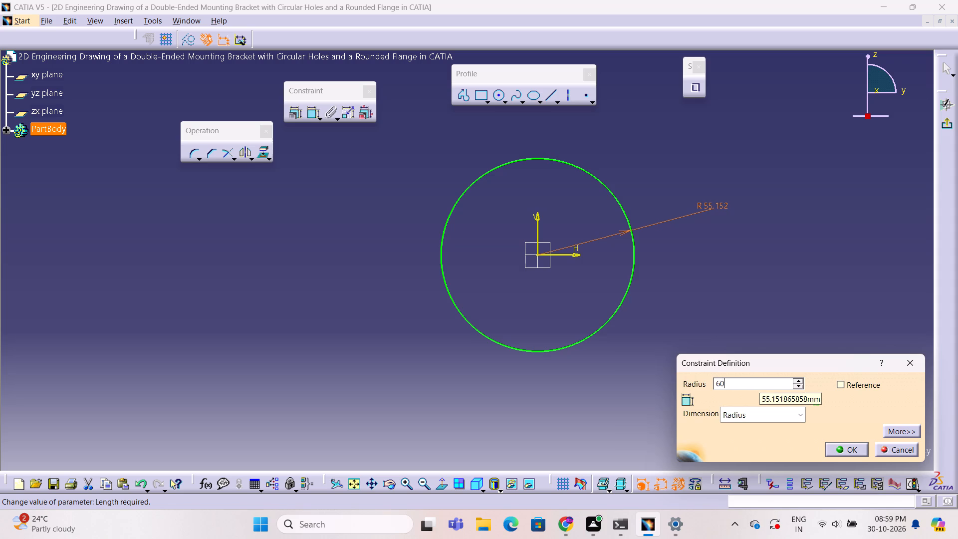
key(Return)
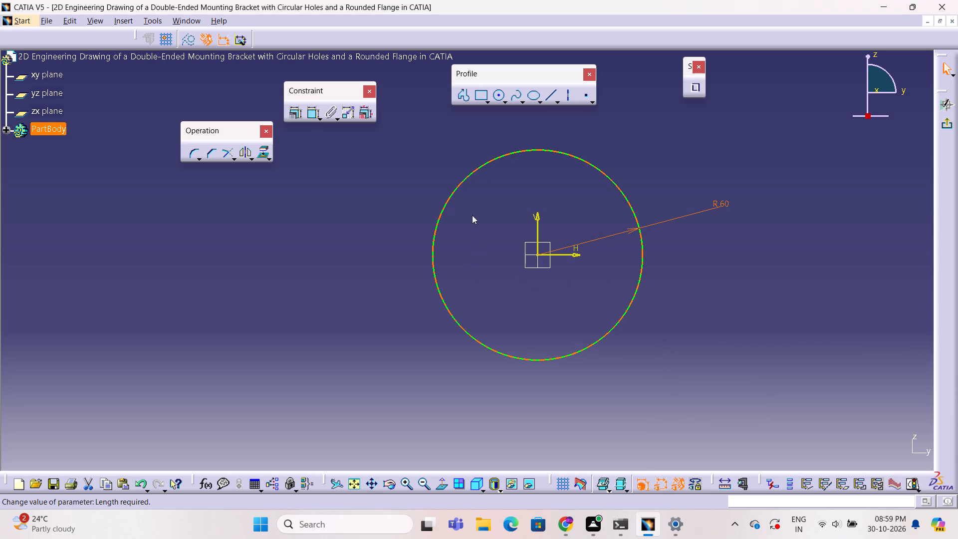
Sketch a vertical line about 120 mm long, symmetric about the H axis, about 45 mm from the origin on the negative H side.
click(551, 97)
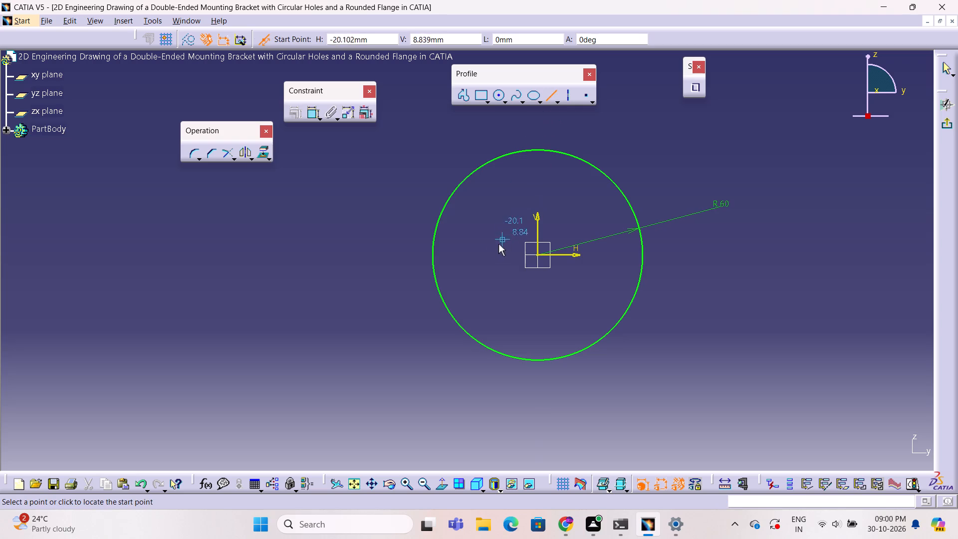
click(458, 254)
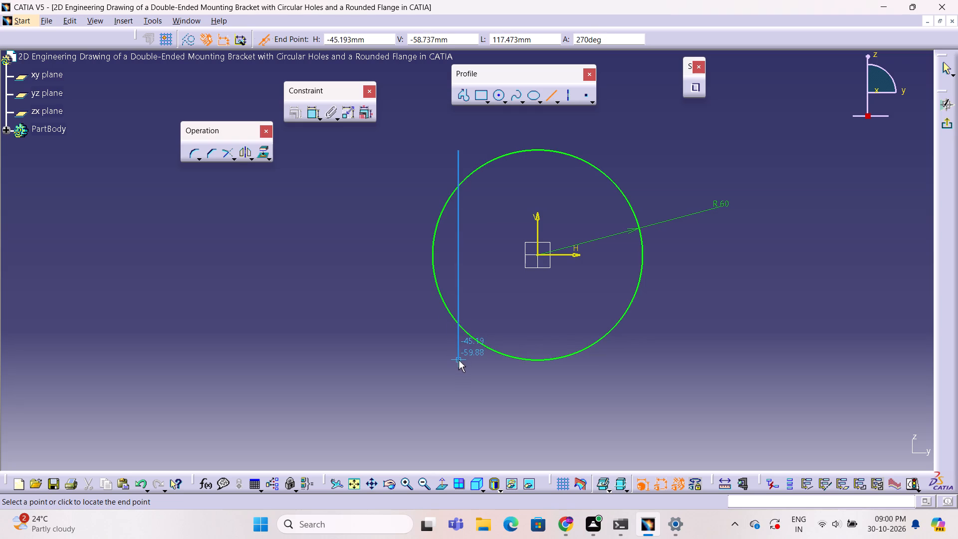
click(459, 360)
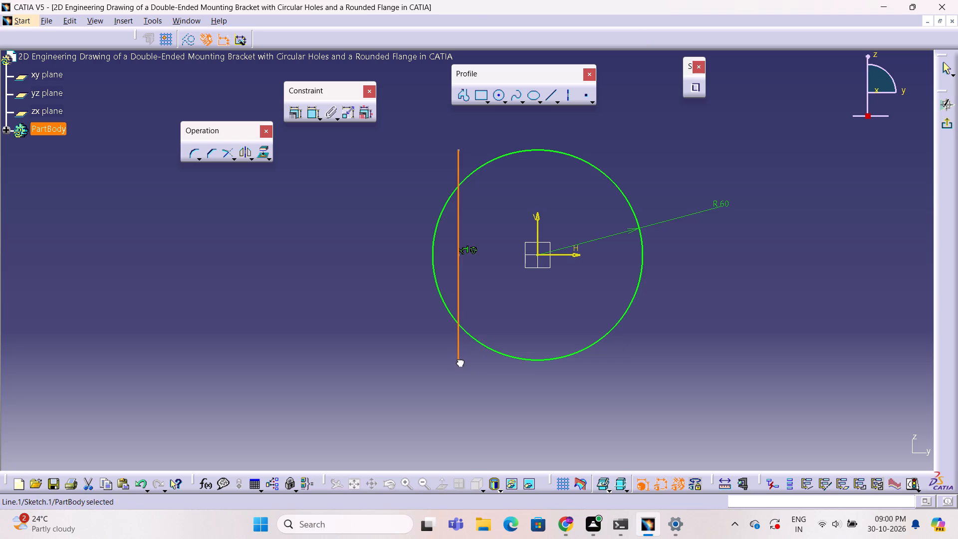
key(Escape)
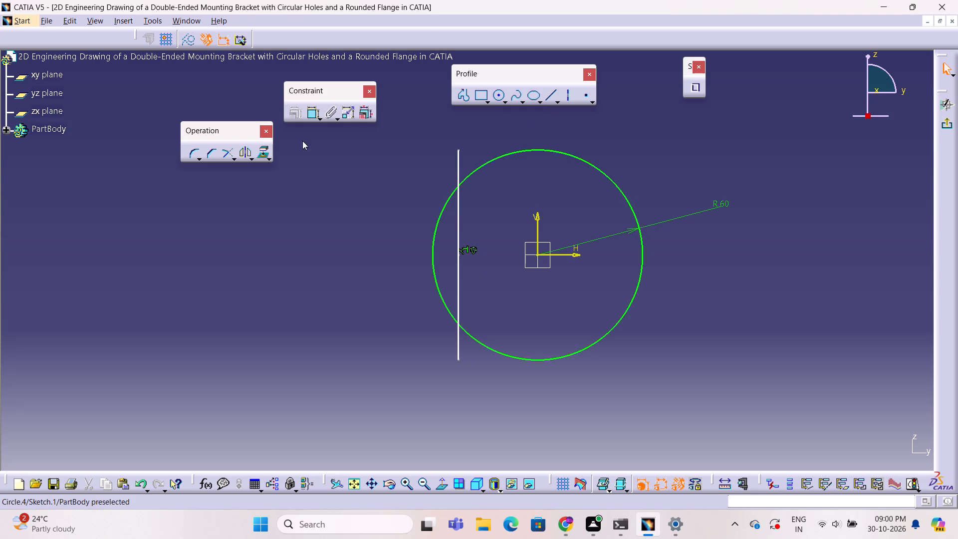
Constrain the distance between the vertical line and the origin to 60 mm.
click(314, 115)
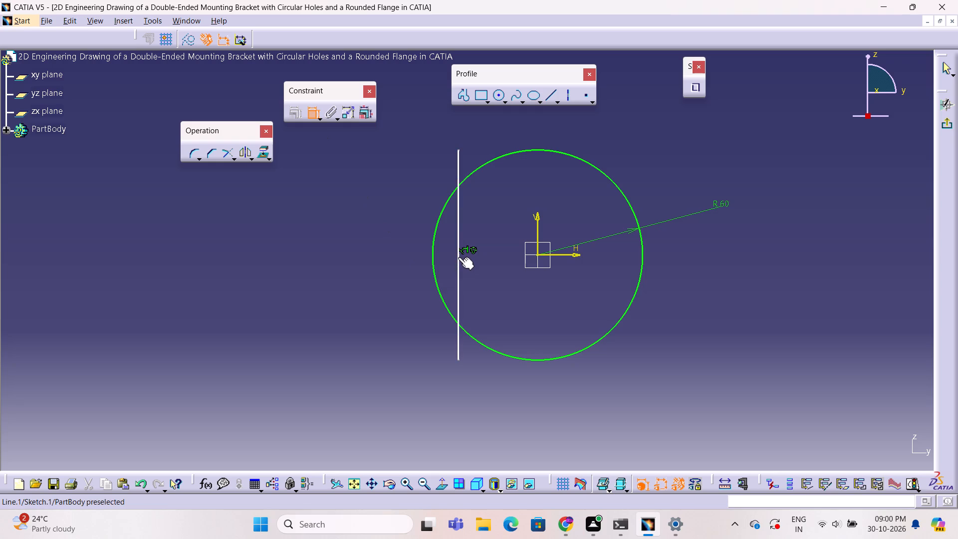
click(458, 257)
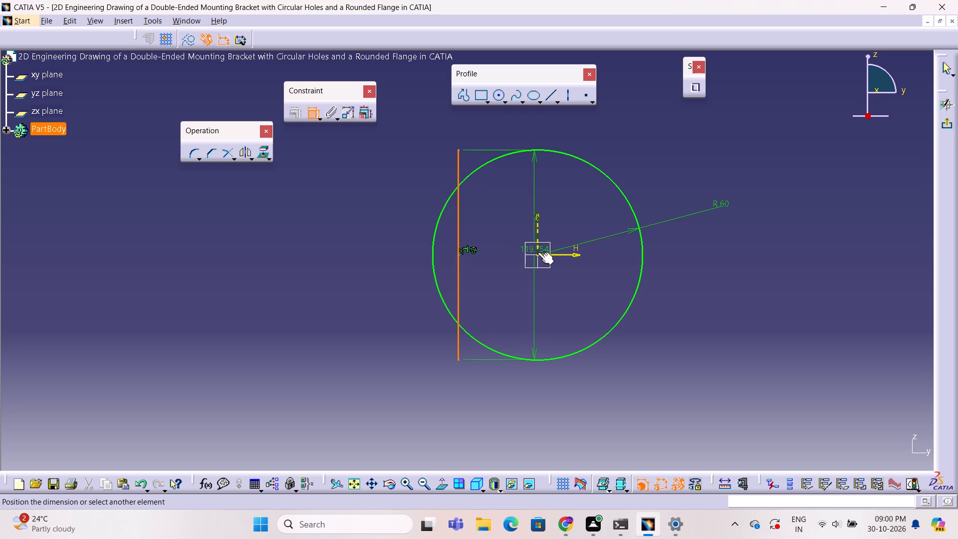
click(538, 254)
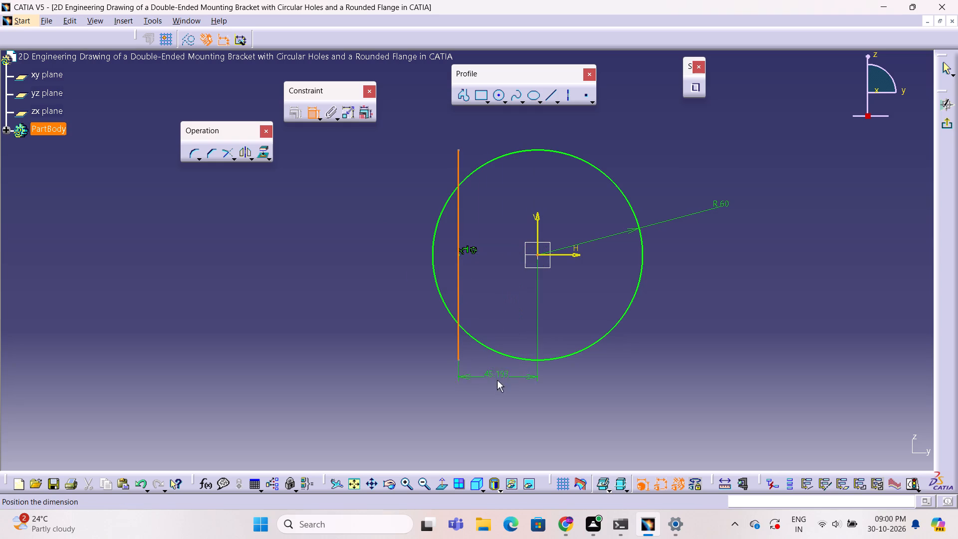
click(498, 387)
click(499, 384)
click(499, 384)
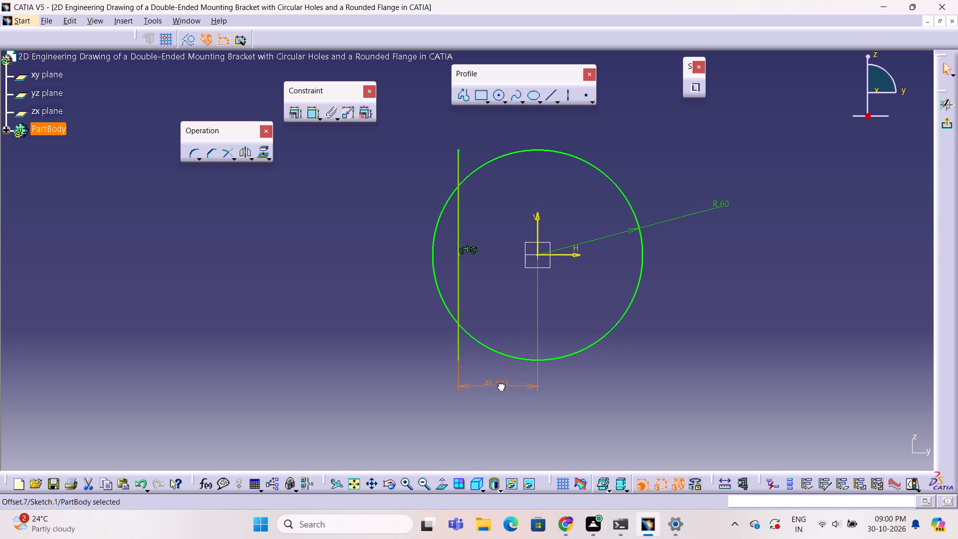
double_click(499, 384)
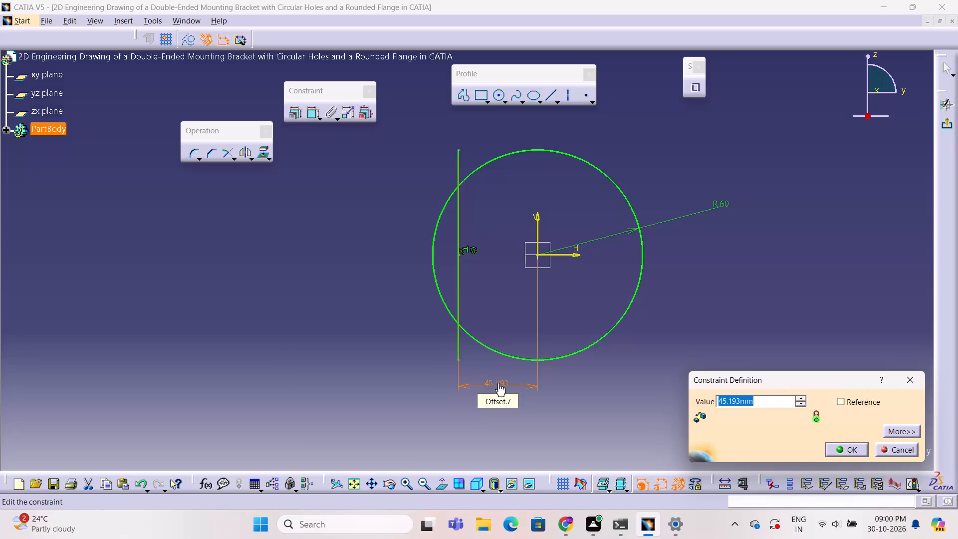
text(60)
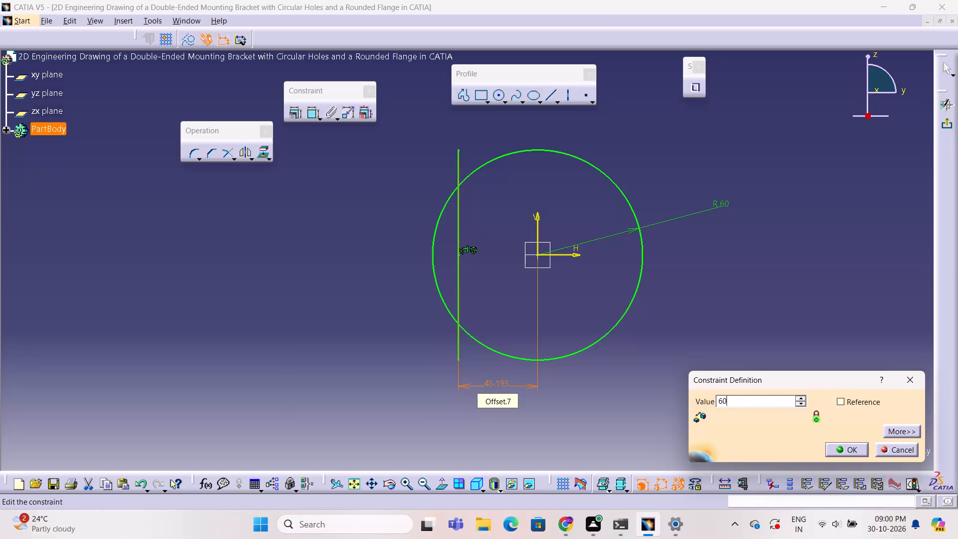
click(841, 447)
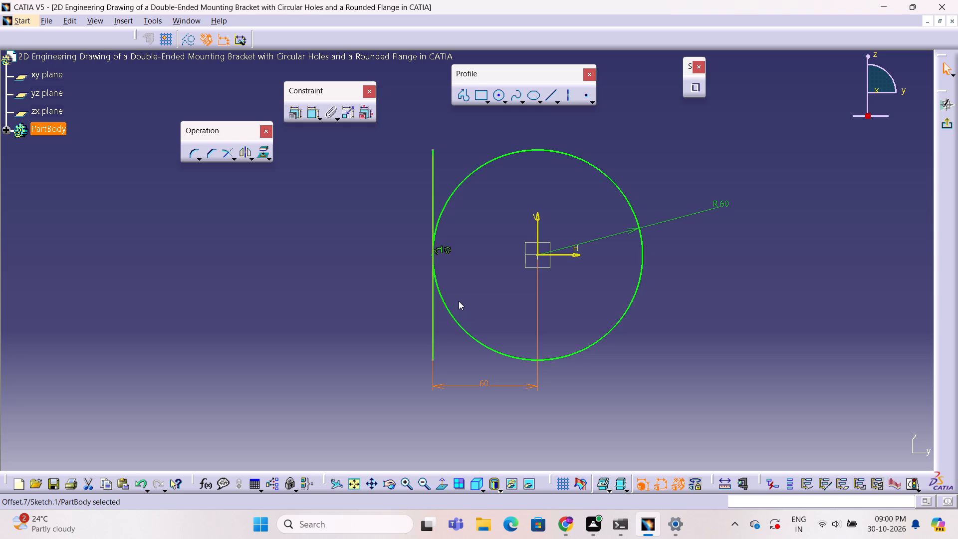
Sketch a line about 60 mm long from the vertical line's upper end to the top point of the circle.
click(461, 96)
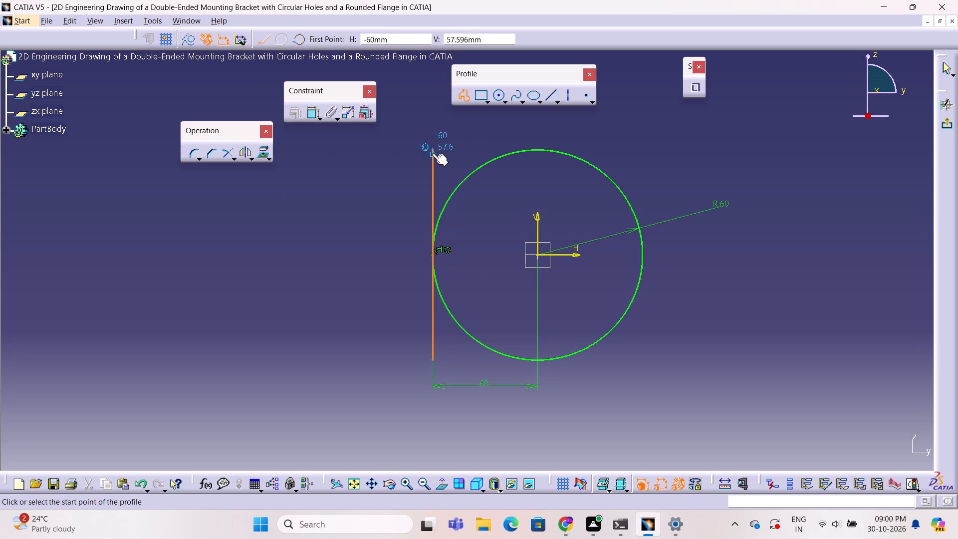
click(432, 151)
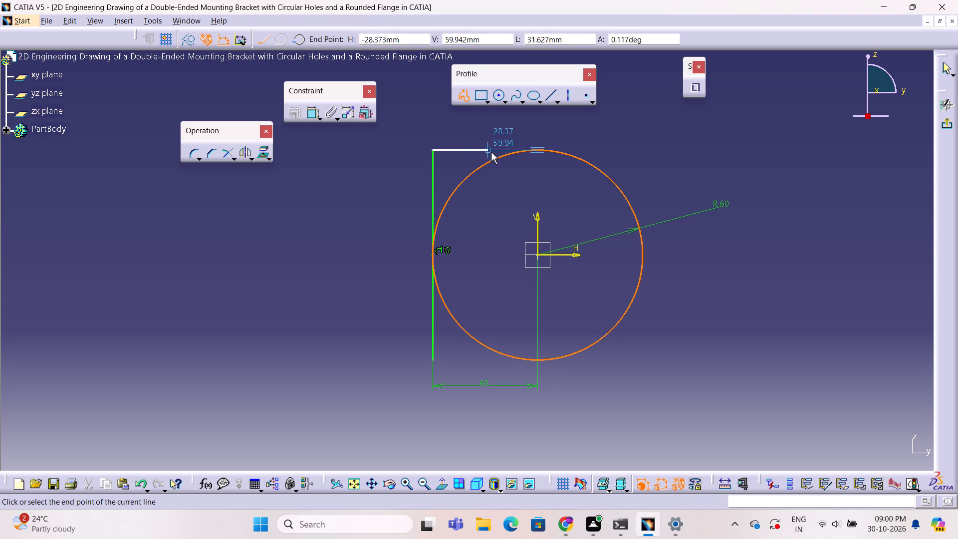
click(541, 150)
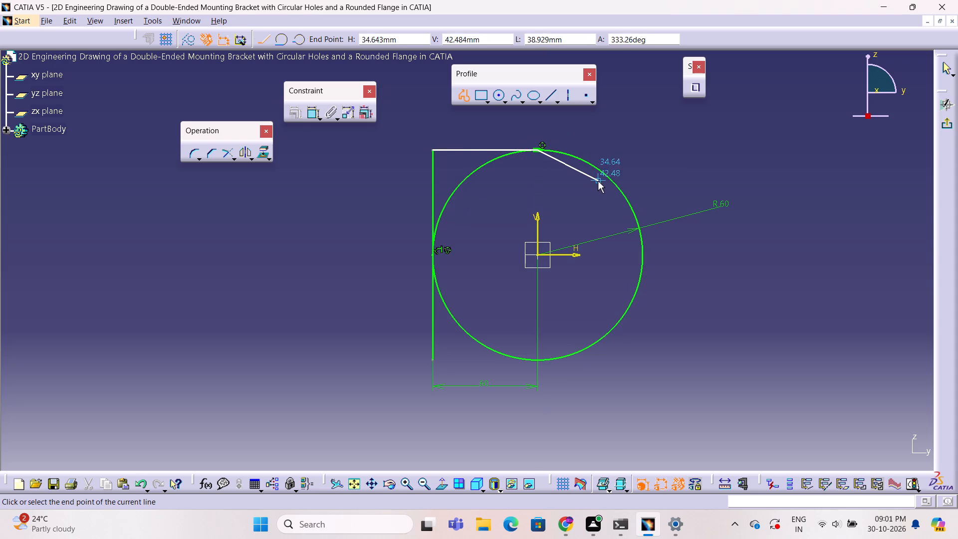
key(Escape)
key(Escape)
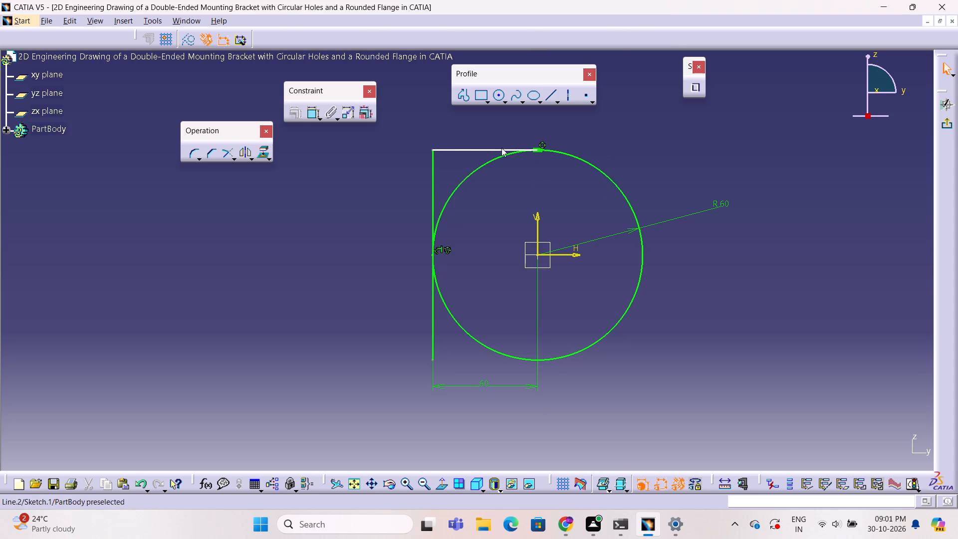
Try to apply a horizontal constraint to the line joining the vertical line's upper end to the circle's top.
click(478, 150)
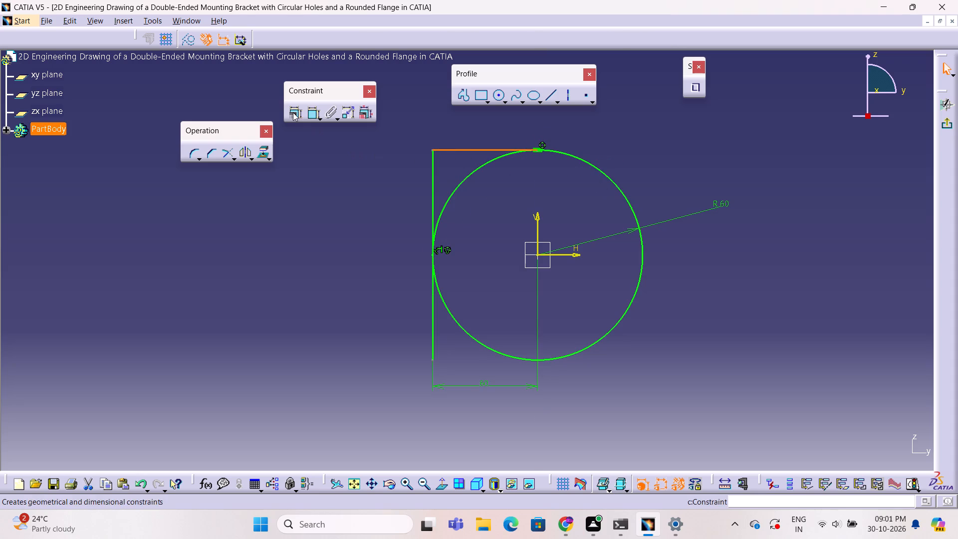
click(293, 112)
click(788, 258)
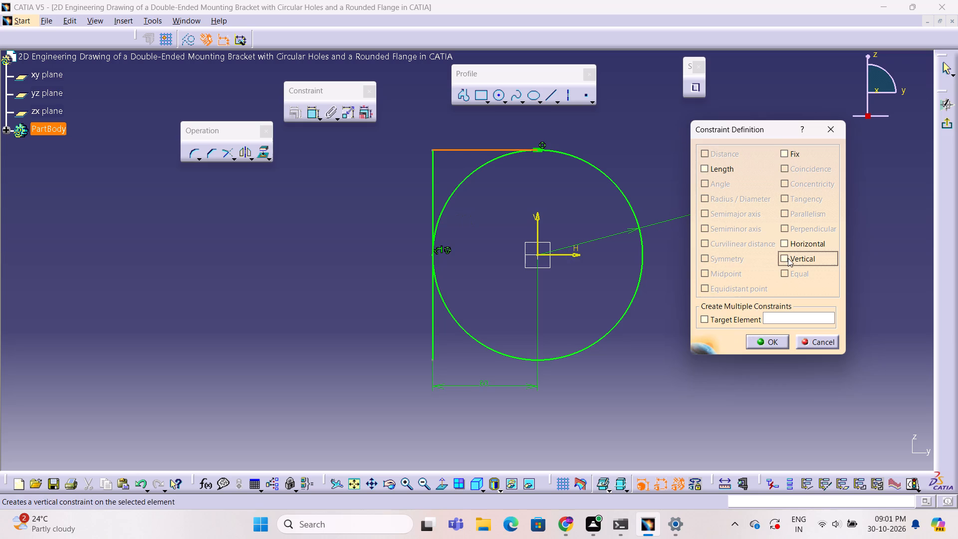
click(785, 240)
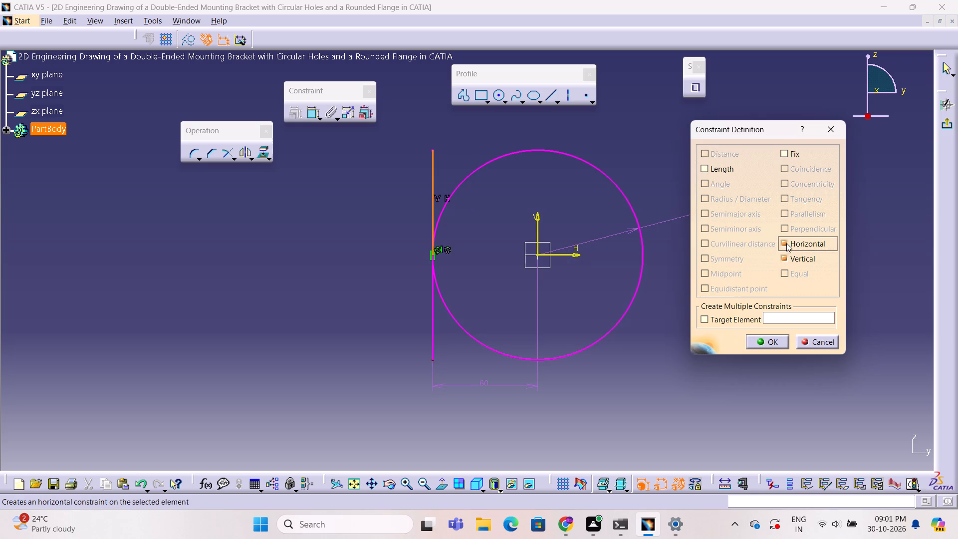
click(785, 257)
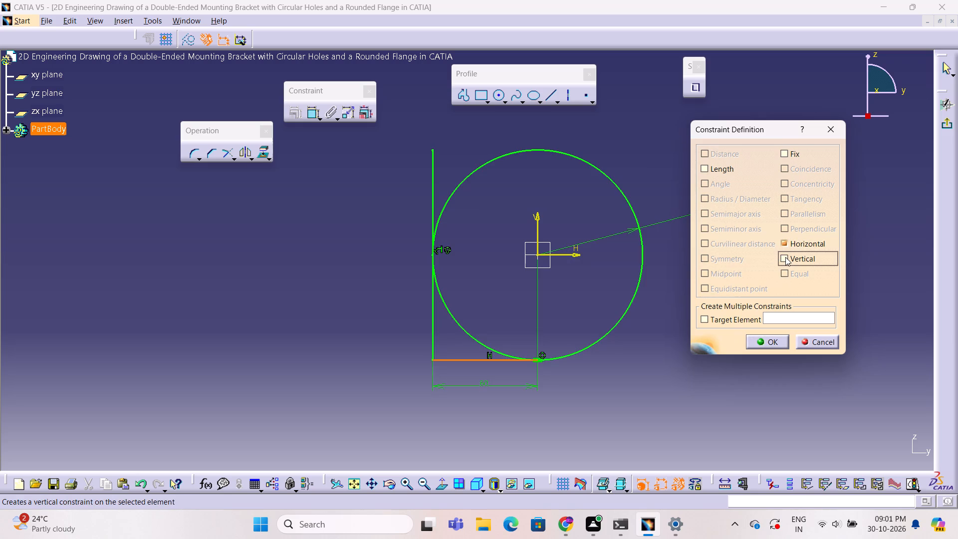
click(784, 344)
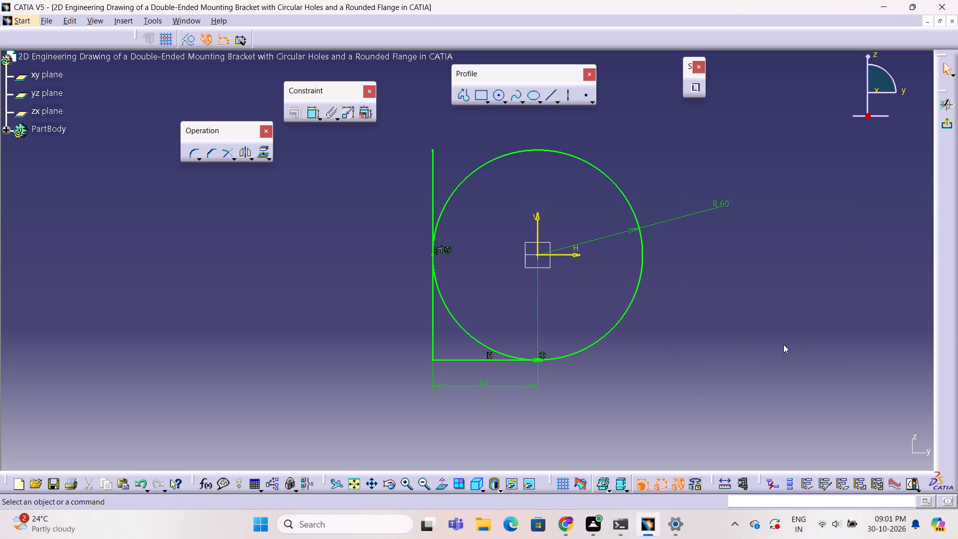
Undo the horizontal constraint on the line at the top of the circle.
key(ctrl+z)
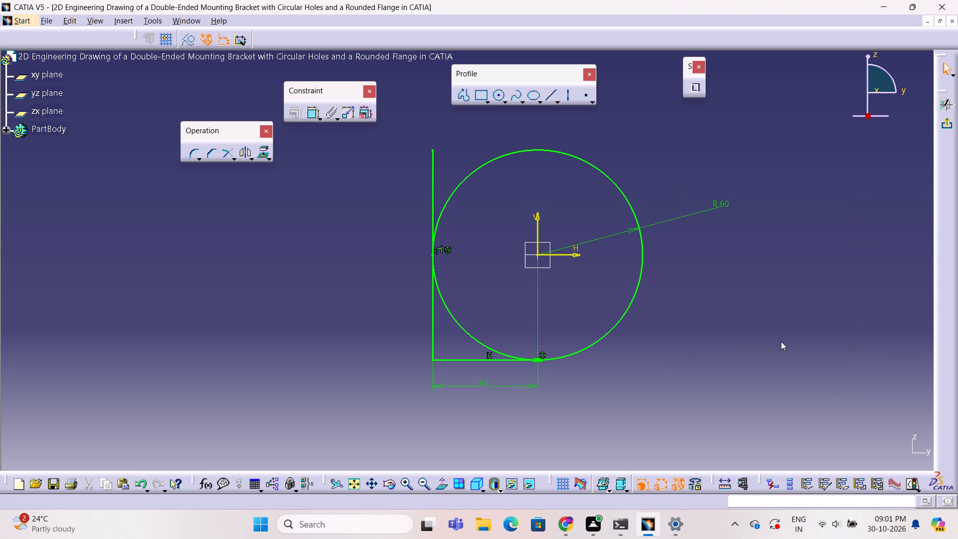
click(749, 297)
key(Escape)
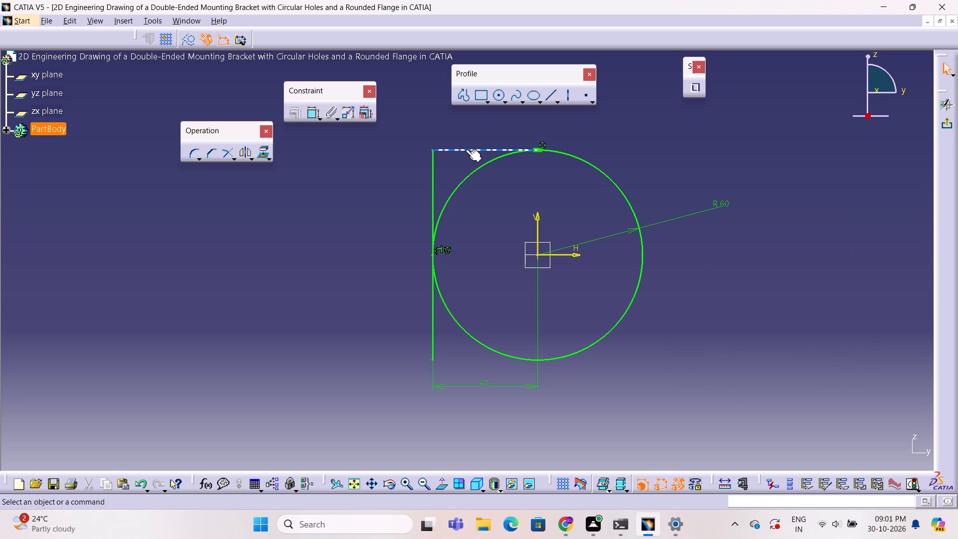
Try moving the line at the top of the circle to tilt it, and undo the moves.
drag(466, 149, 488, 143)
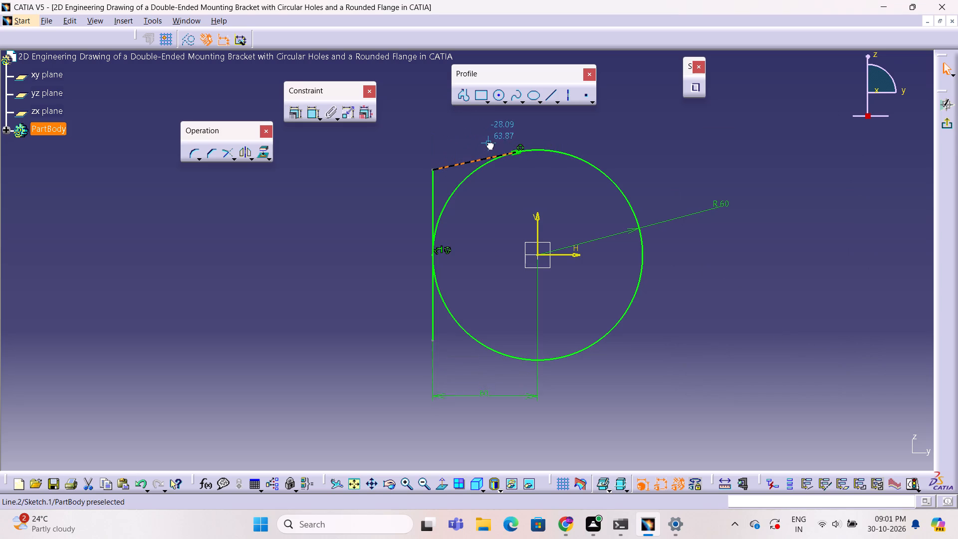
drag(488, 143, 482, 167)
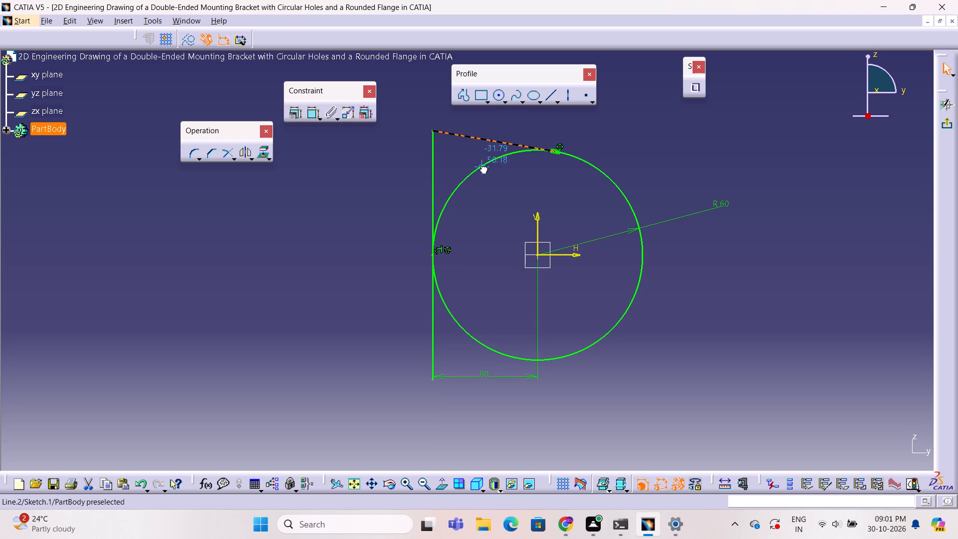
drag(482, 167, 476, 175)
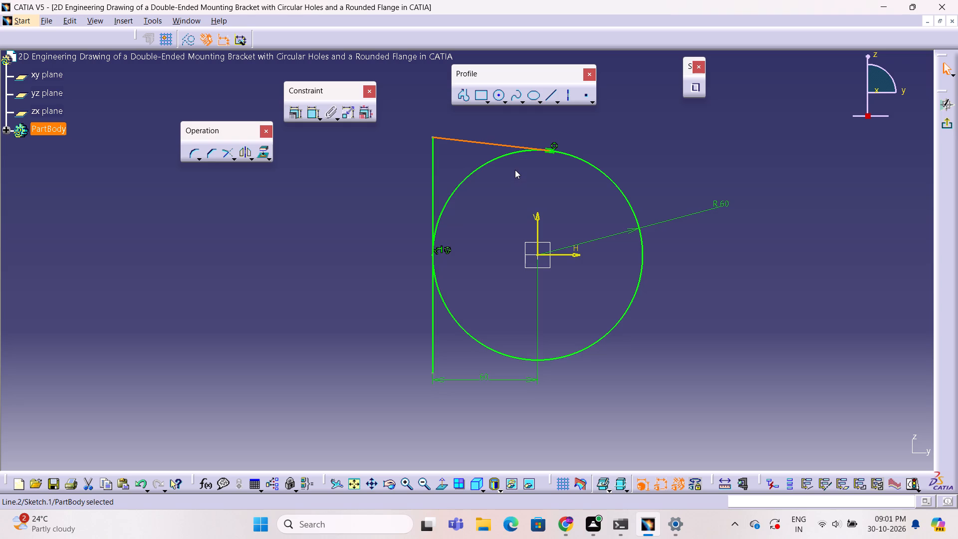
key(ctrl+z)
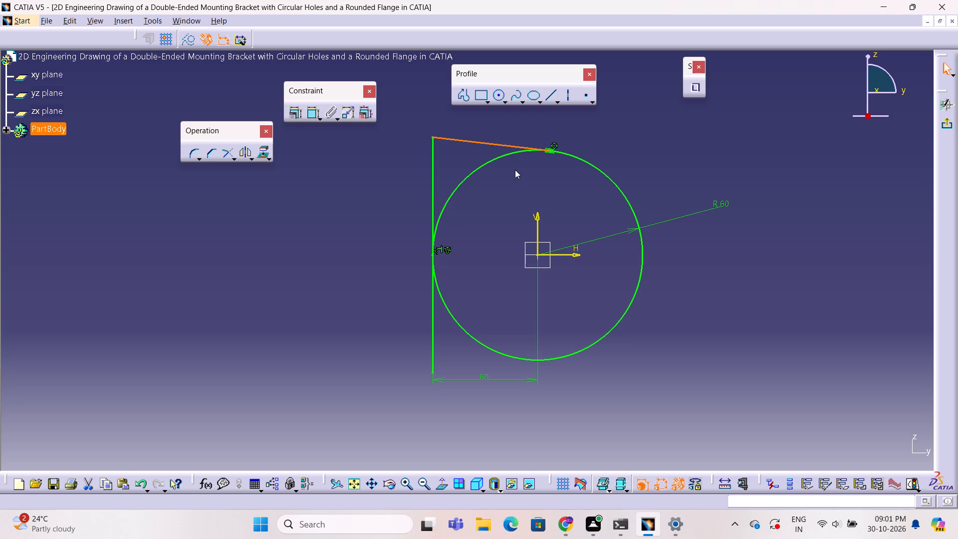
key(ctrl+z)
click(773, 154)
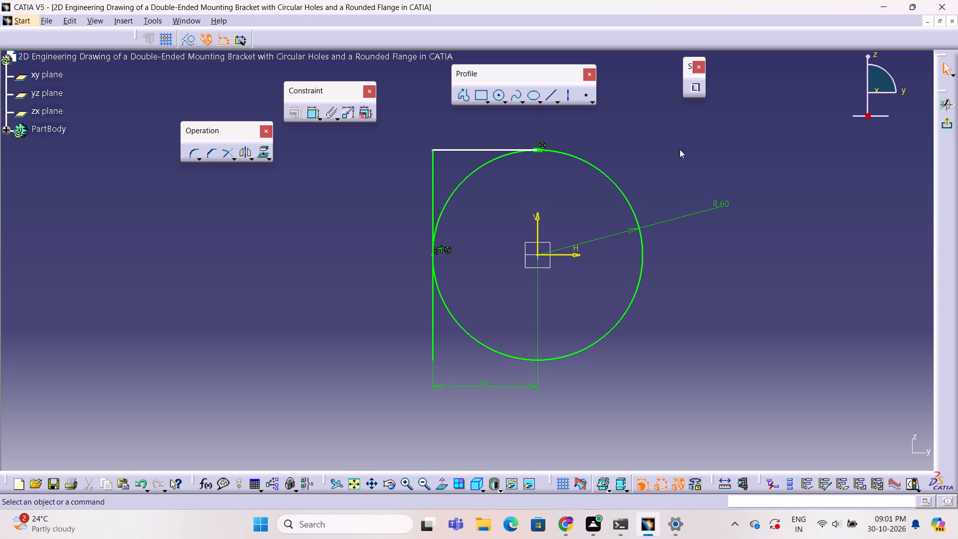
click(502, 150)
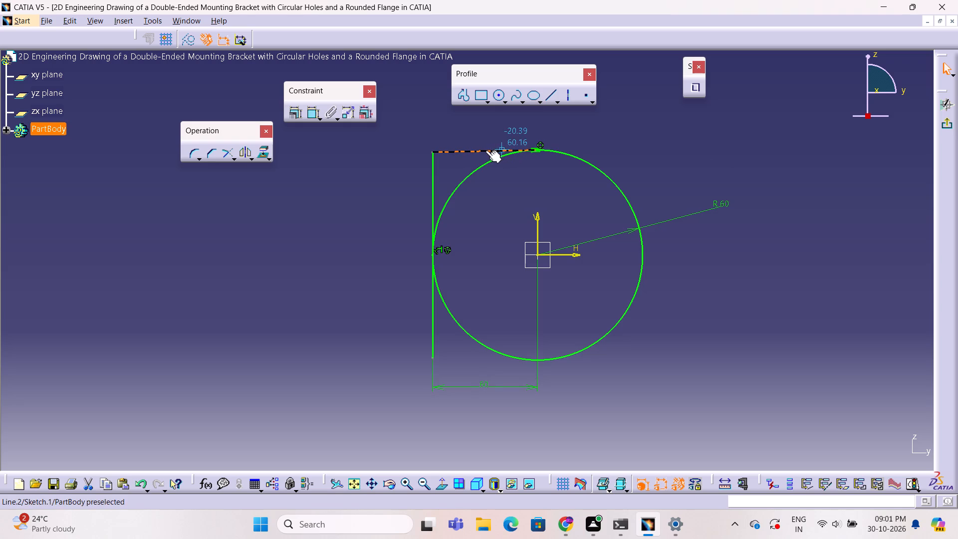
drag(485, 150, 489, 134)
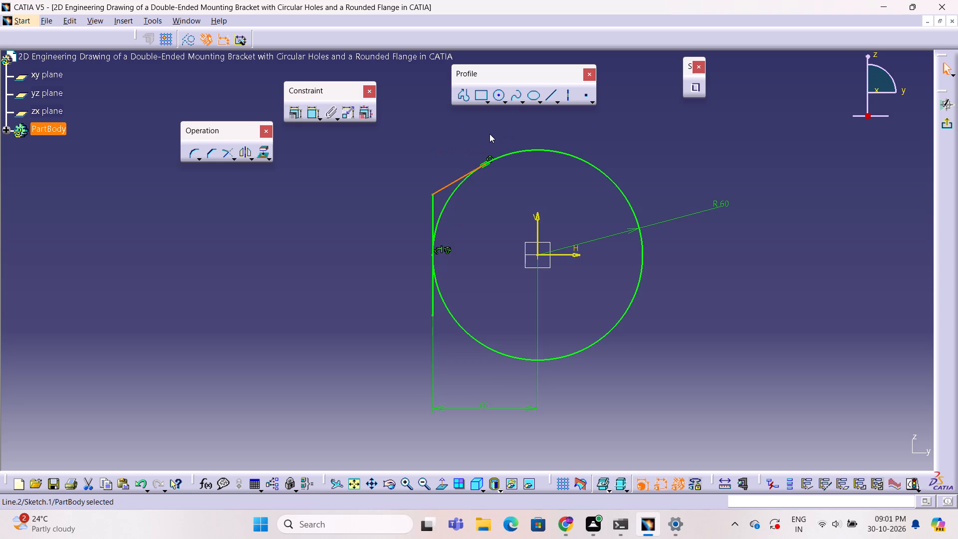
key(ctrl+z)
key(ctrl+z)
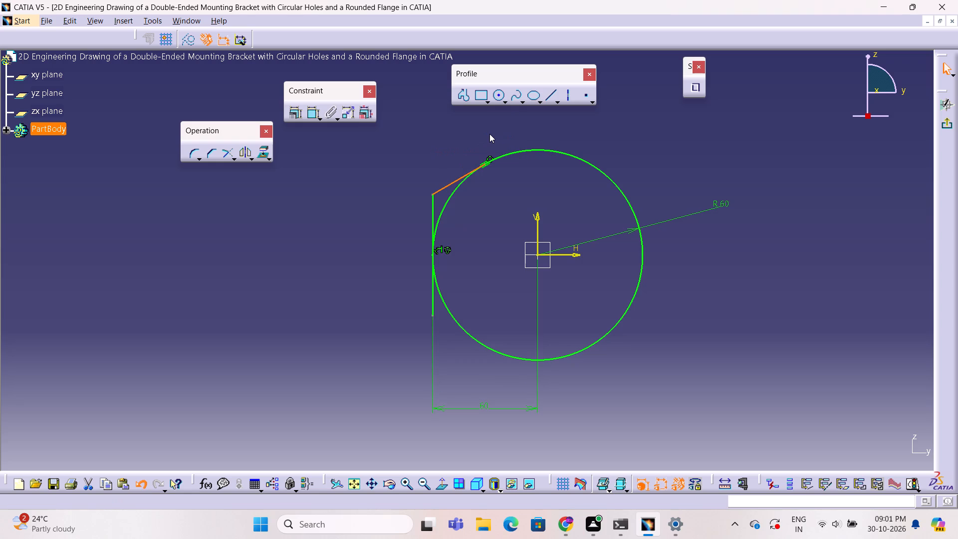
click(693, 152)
Apply a horizontal constraint to the line joining the vertical line's upper end to the circle's top.
click(499, 150)
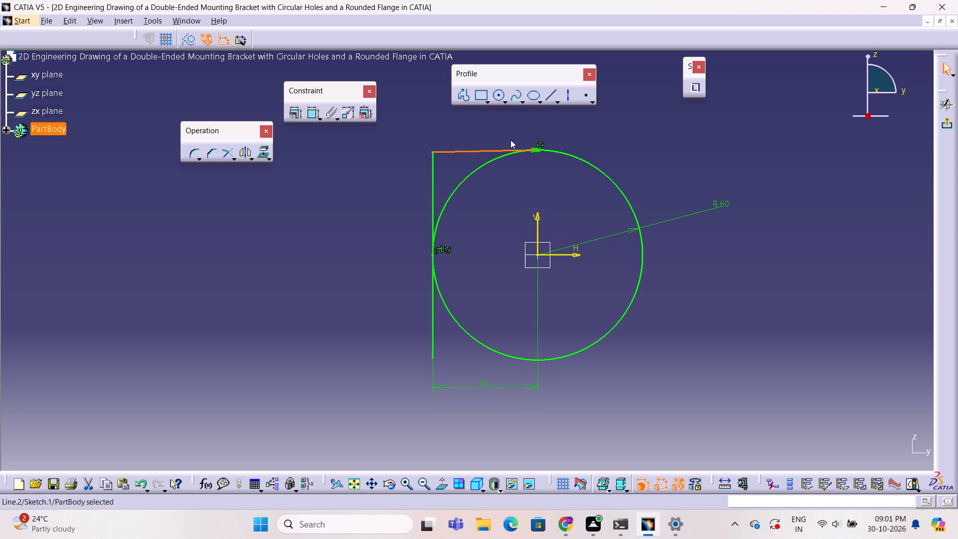
click(296, 113)
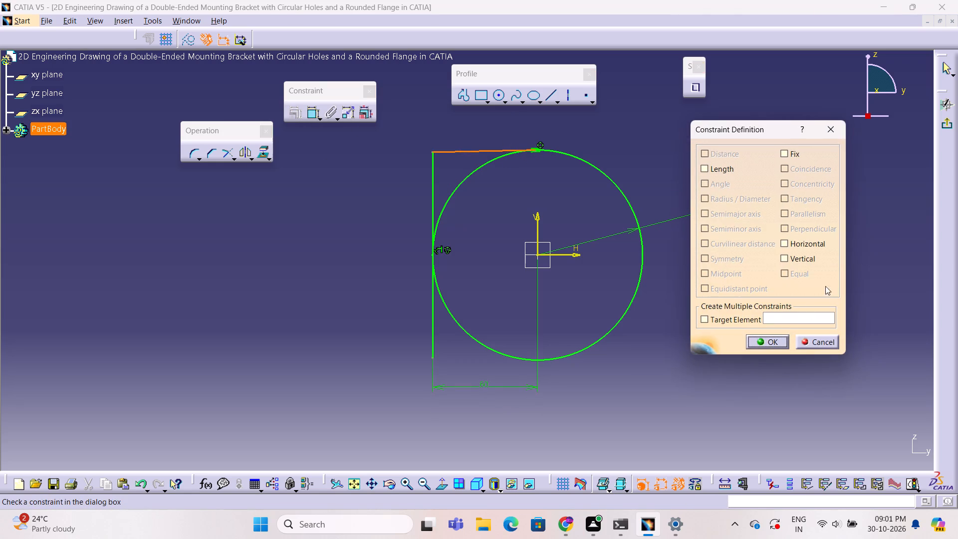
click(784, 244)
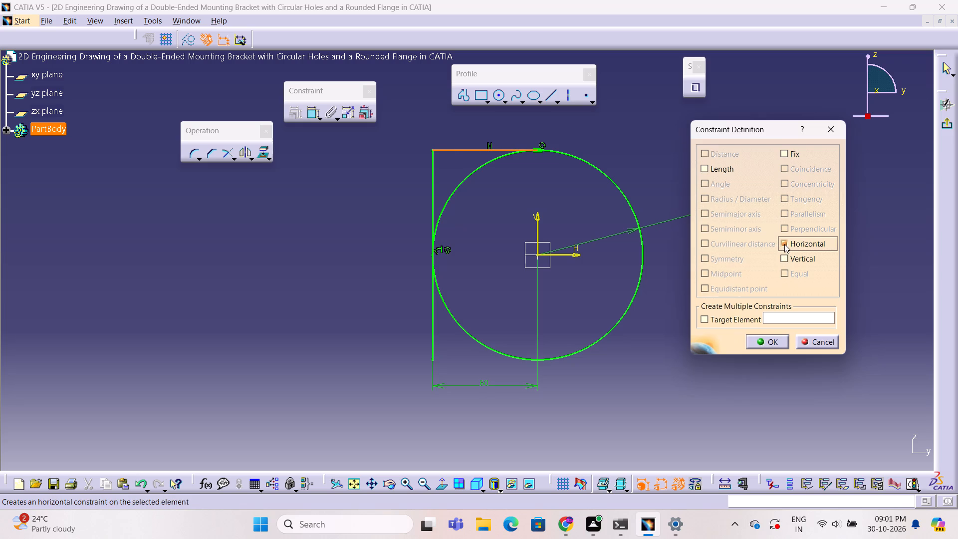
click(768, 338)
click(723, 312)
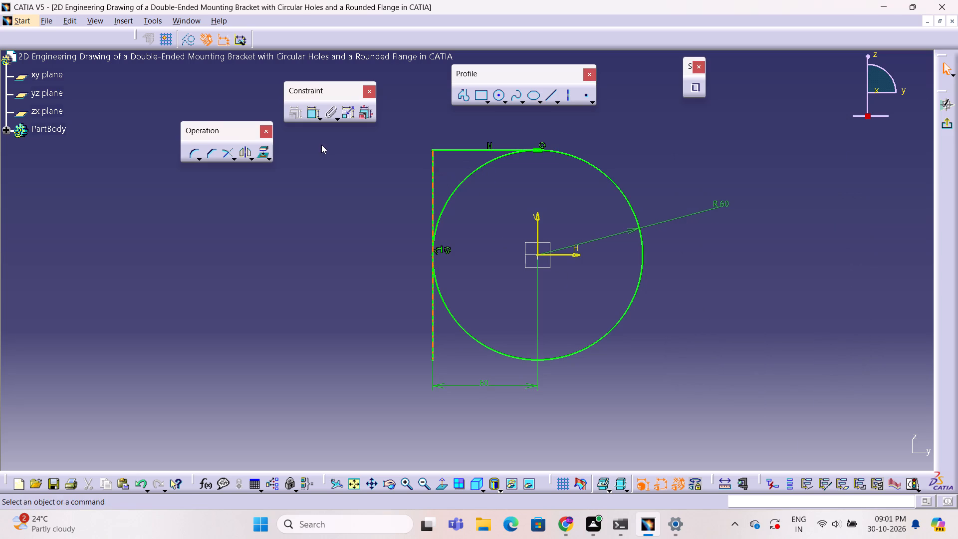
Sketch a 60 mm horizontal profile line from the vertical line's lower end to the bottom point of the circle.
click(462, 101)
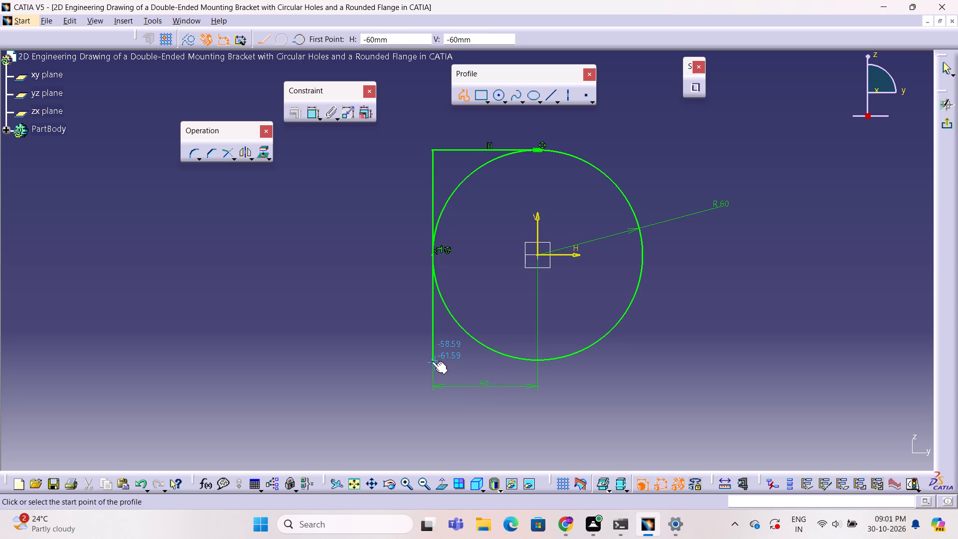
click(431, 361)
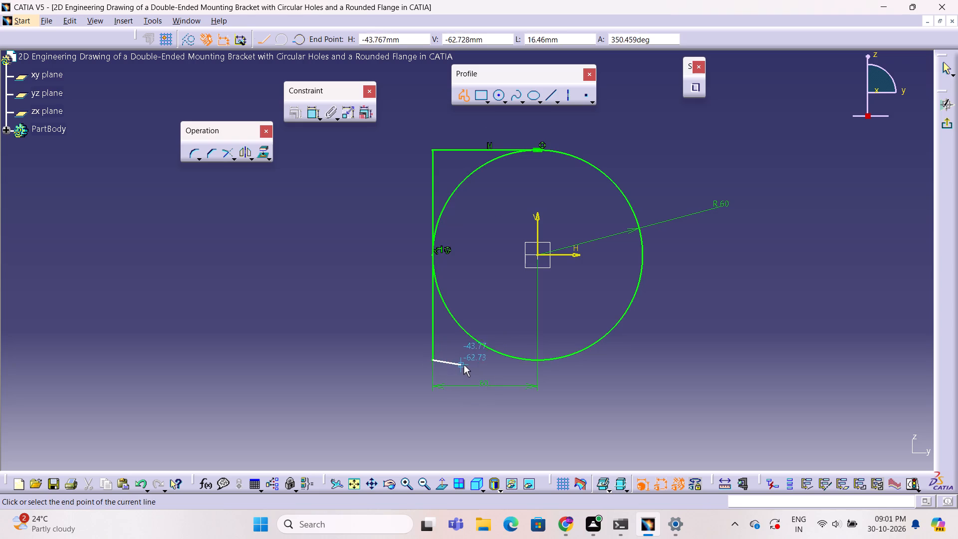
click(537, 361)
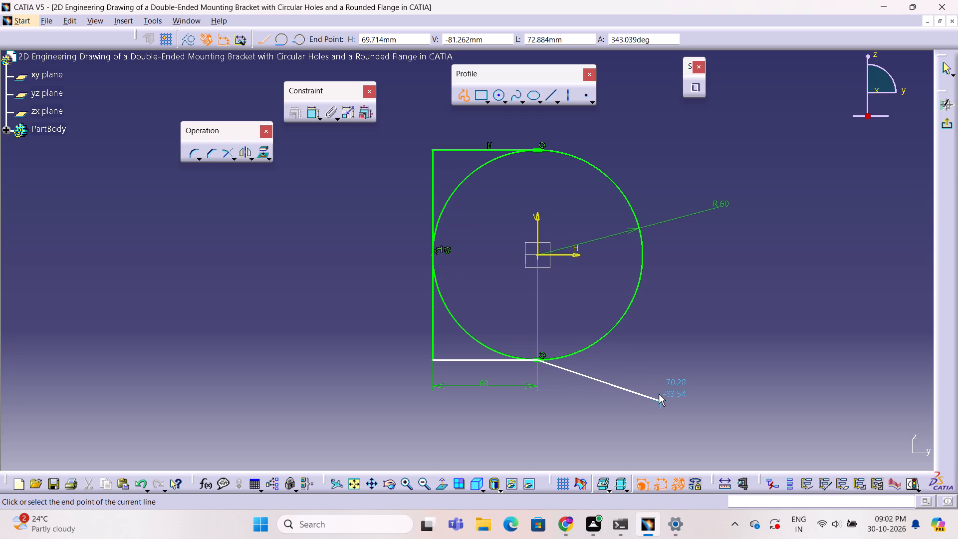
key(Escape)
key(Escape)
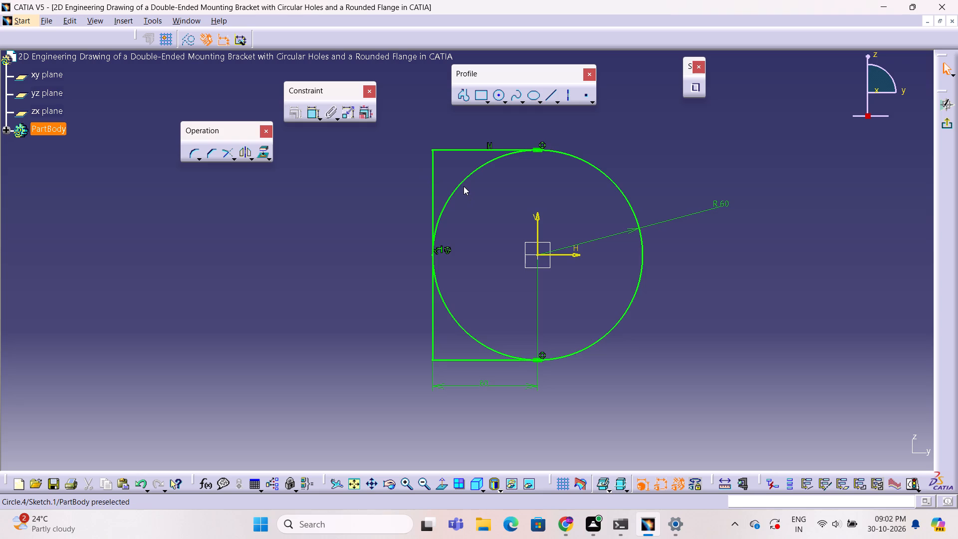
Quick Trim the upper and lower quarter arcs of the circle beside the vertical line, leaving a D-shaped outline.
click(236, 160)
click(286, 176)
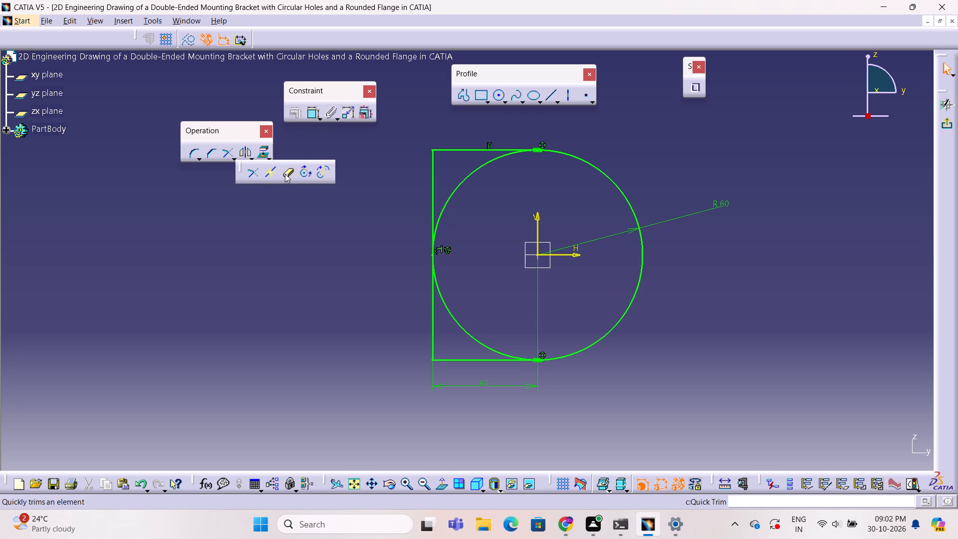
click(457, 190)
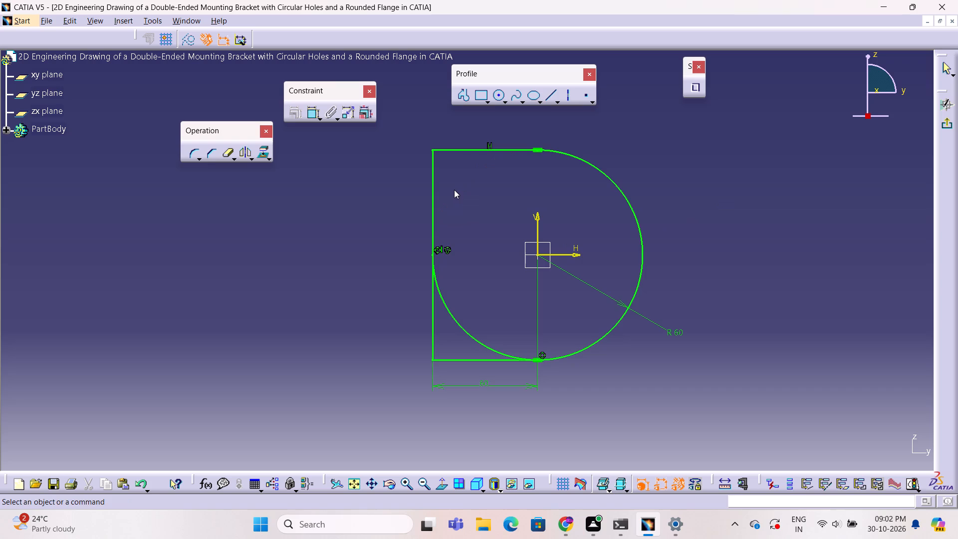
click(224, 152)
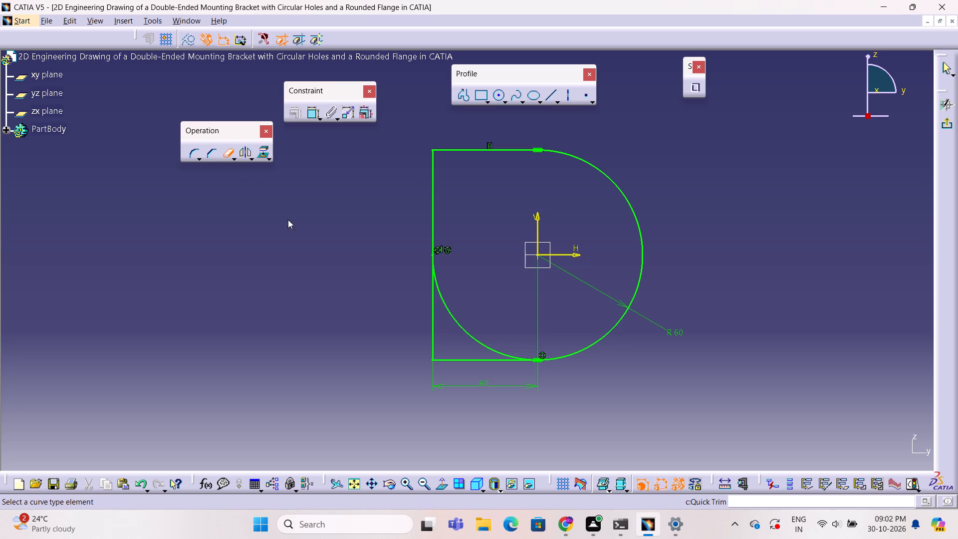
click(457, 319)
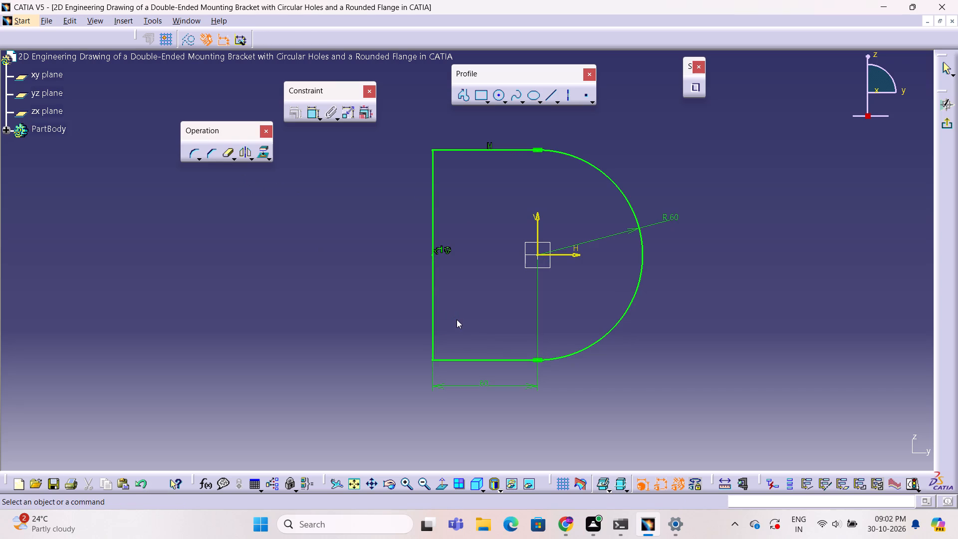
click(295, 291)
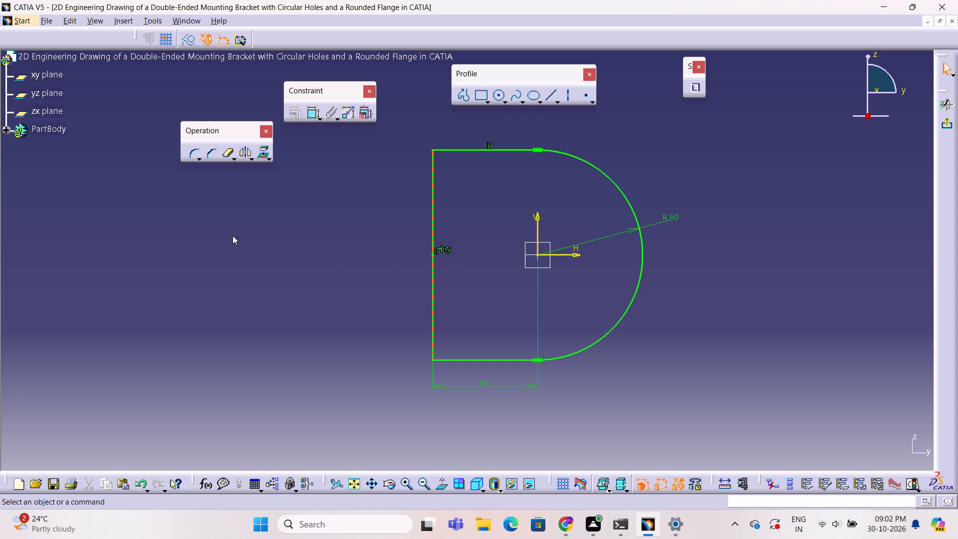
Sketch an 80 mm vertical line centred on the horizontal axis, about 142 mm from the origin beyond the D-shape's straight side.
click(550, 95)
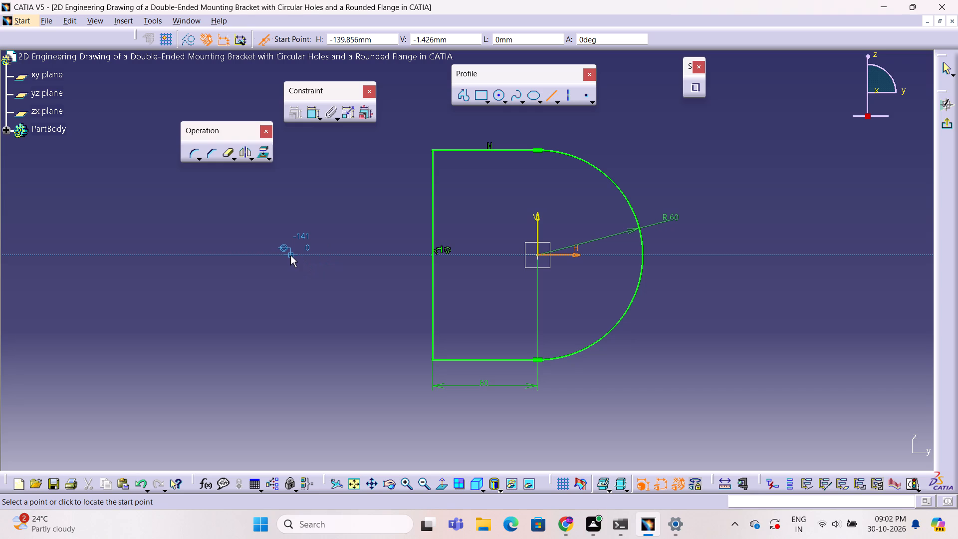
click(288, 256)
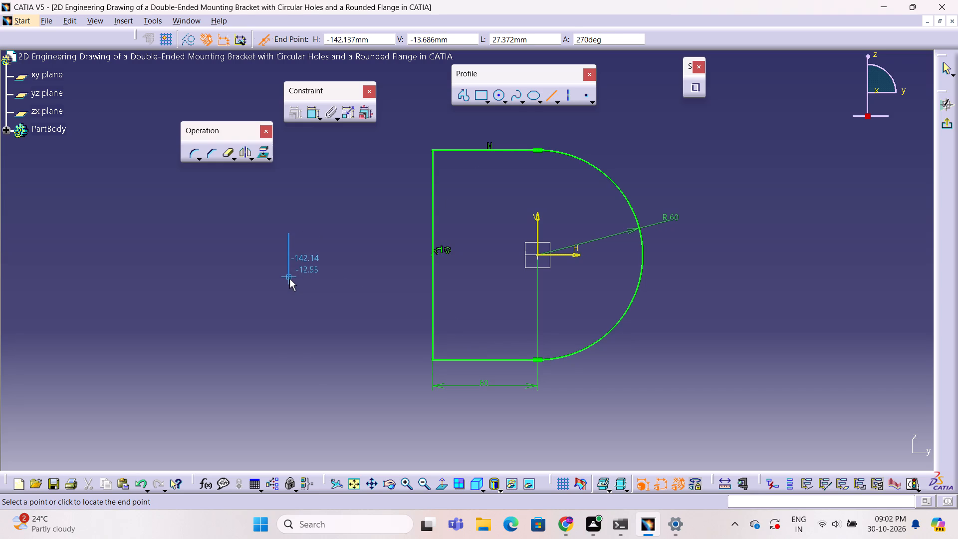
key(Tab)
key(Tab)
key(Tab)
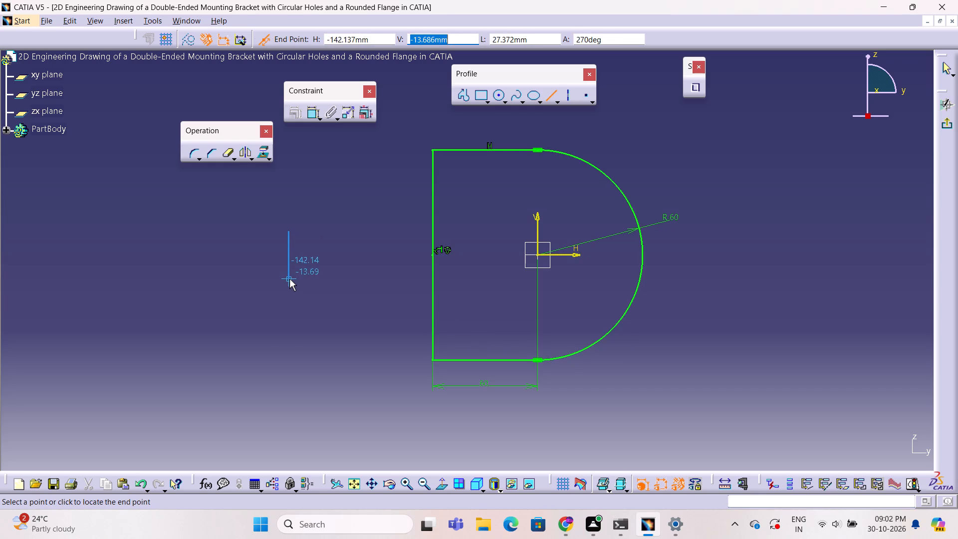
key(Tab)
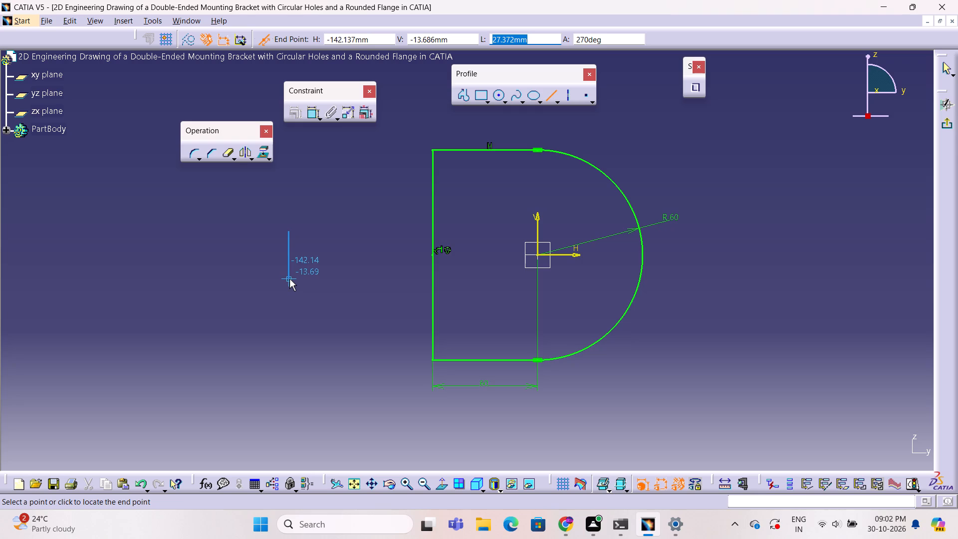
key(8)
key(0)
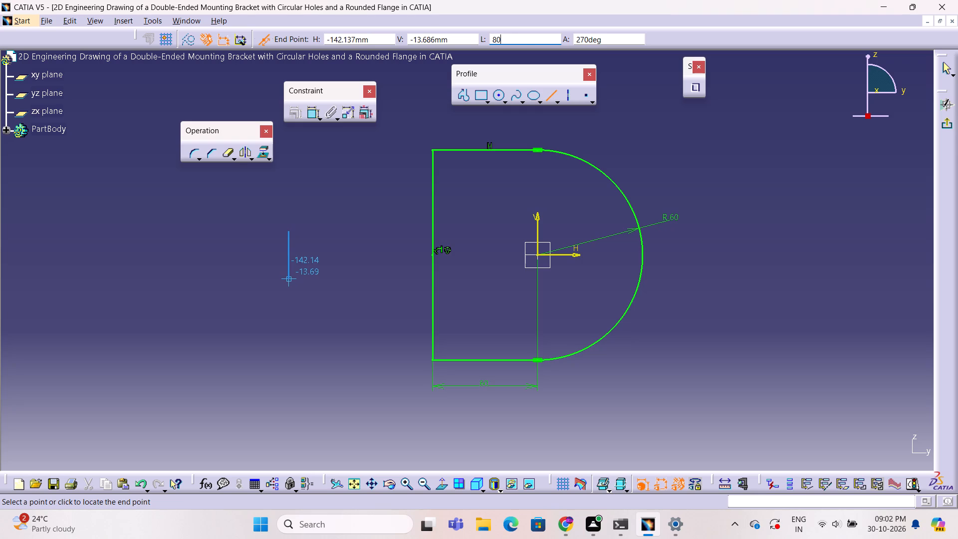
key(Return)
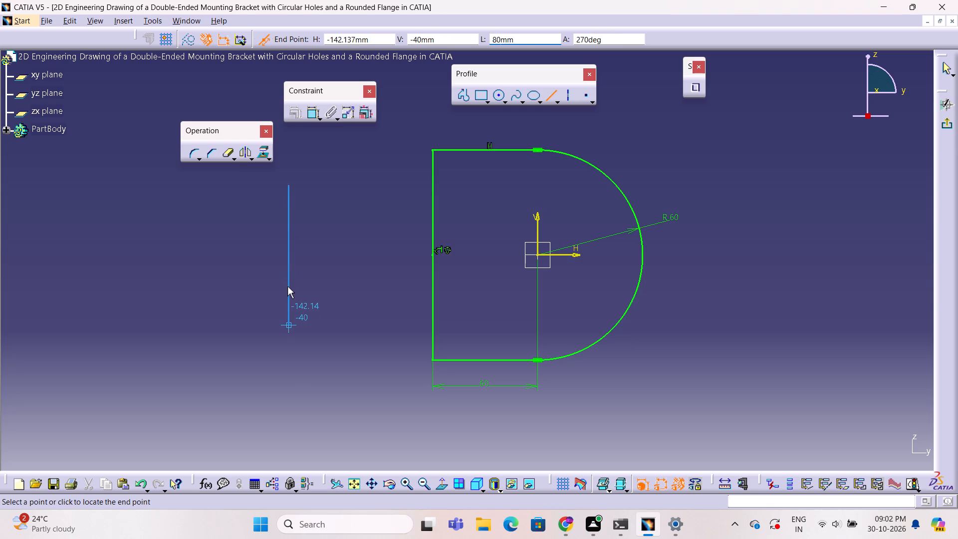
click(287, 287)
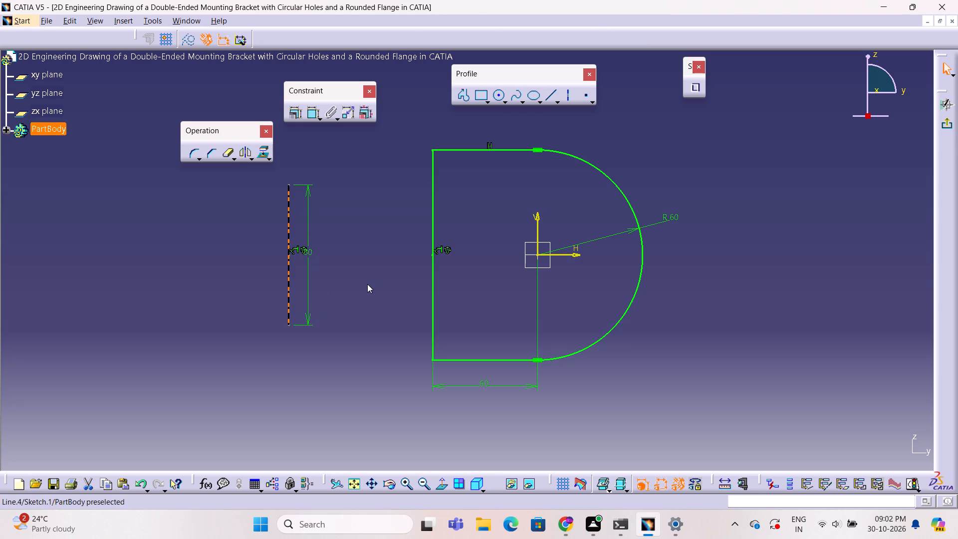
key(Escape)
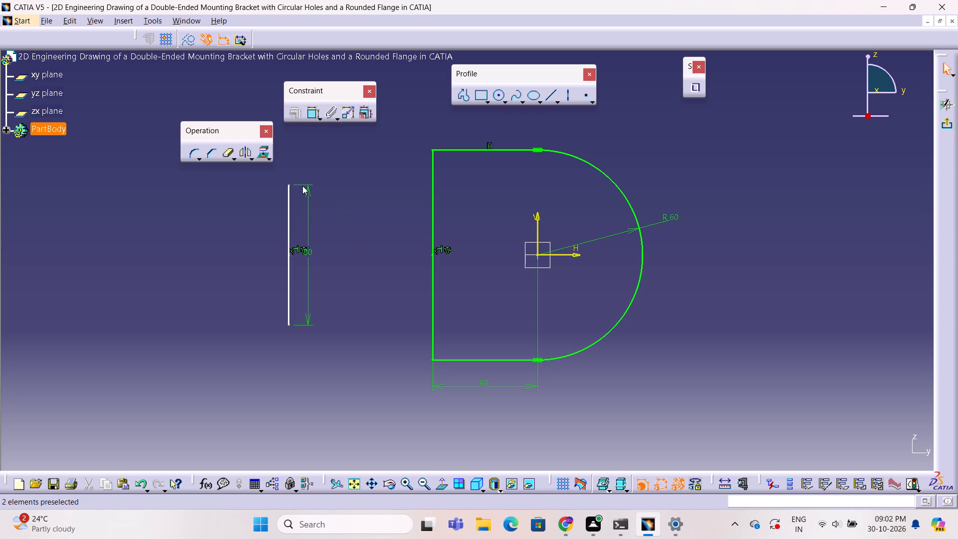
Move the new line's 80 mm length dimension to the side facing away from the D-shaped outline.
drag(302, 183, 185, 186)
click(358, 232)
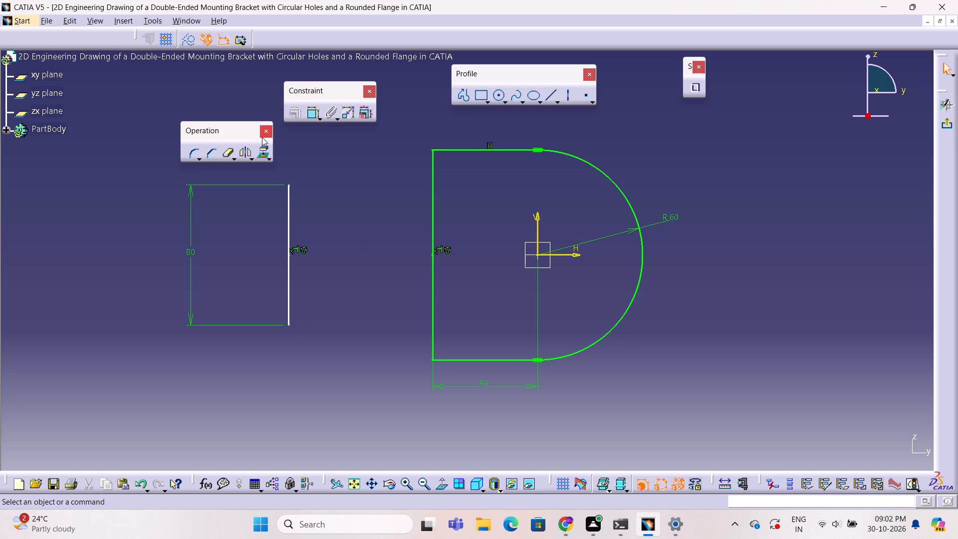
Constrain the distance between the D-shape's straight side and the separate vertical end line to 80 mm.
click(311, 116)
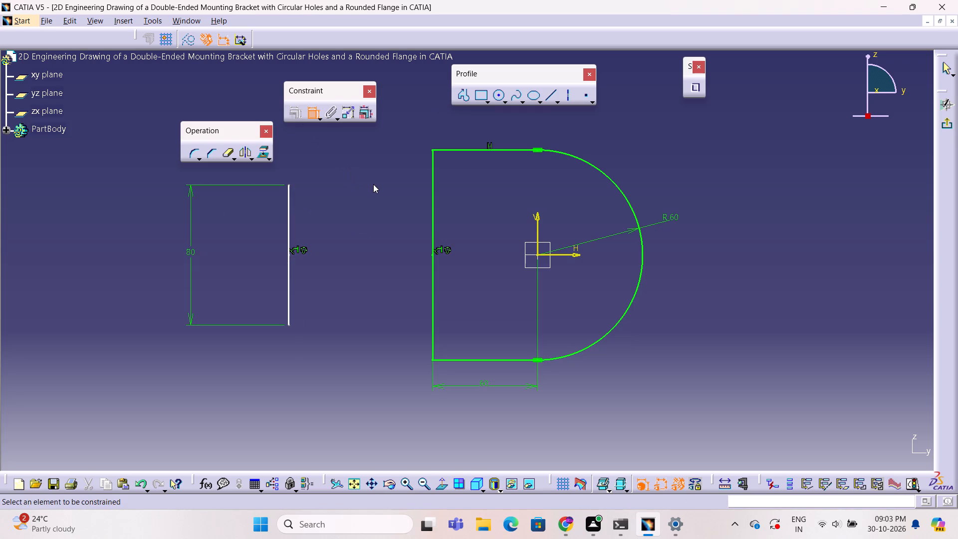
click(434, 215)
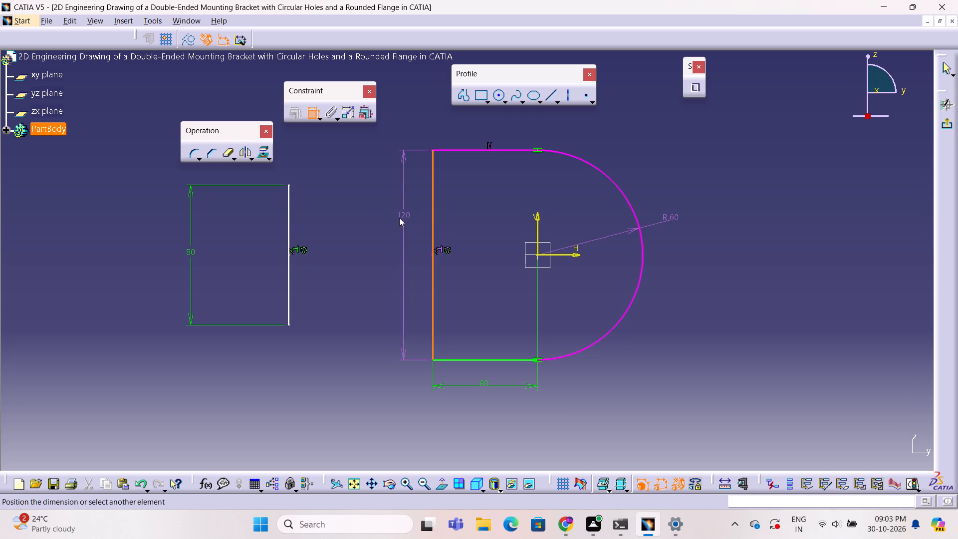
click(289, 221)
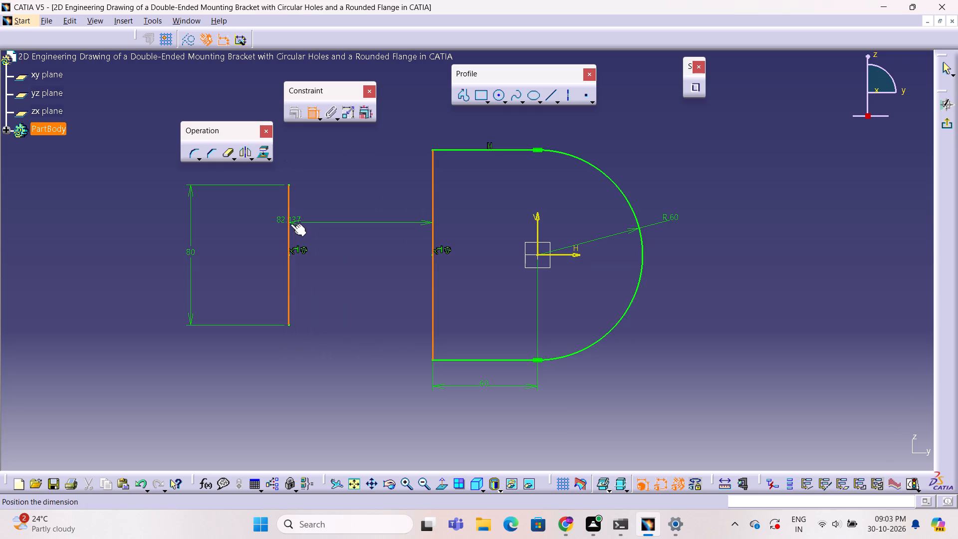
click(350, 391)
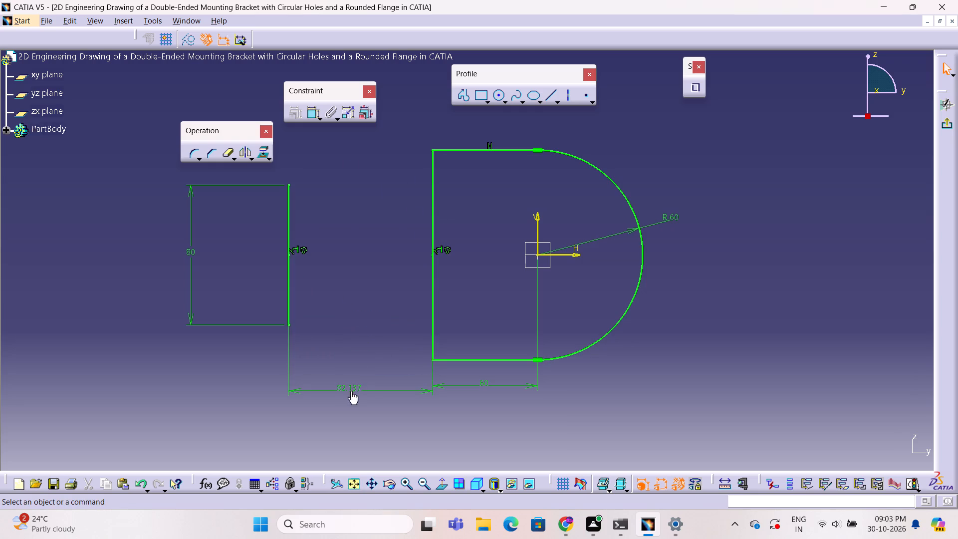
double_click(354, 387)
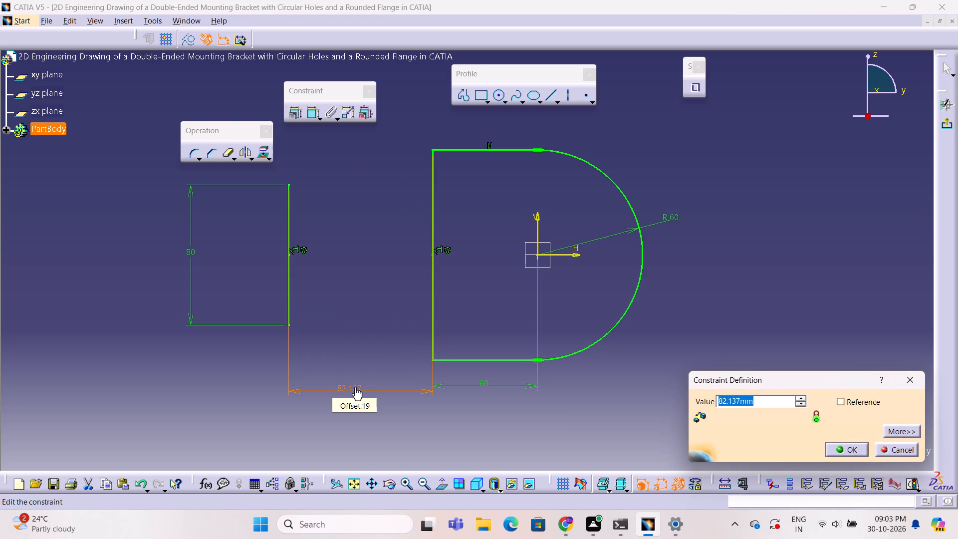
key(8)
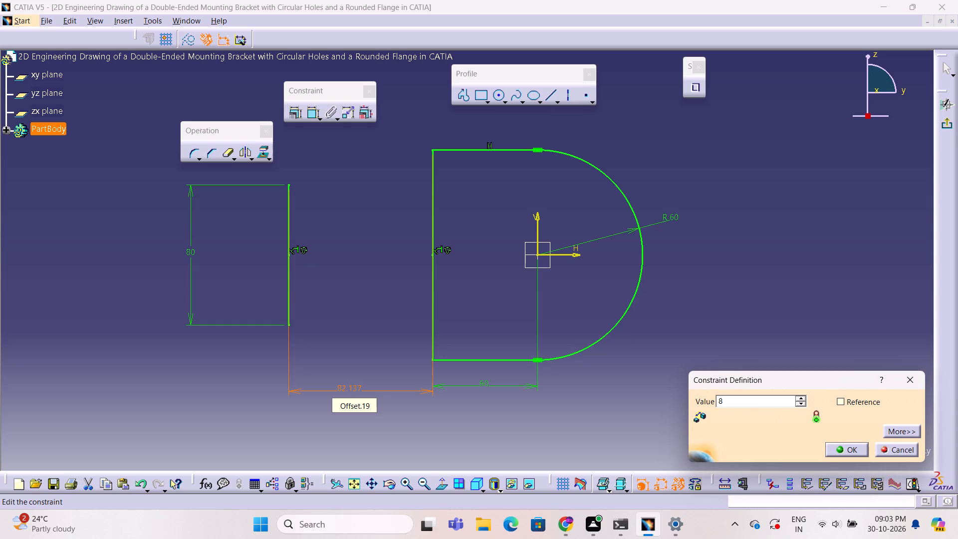
key(0)
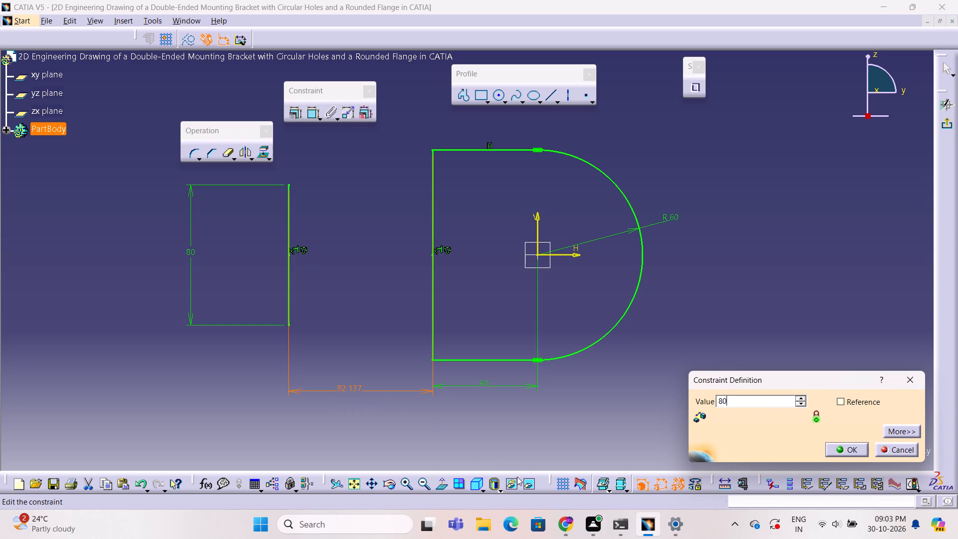
click(854, 453)
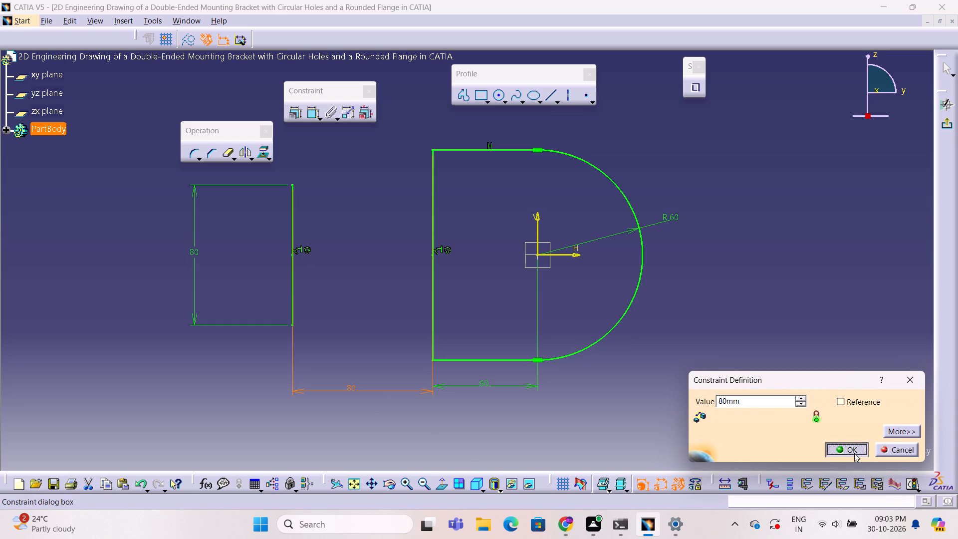
click(729, 441)
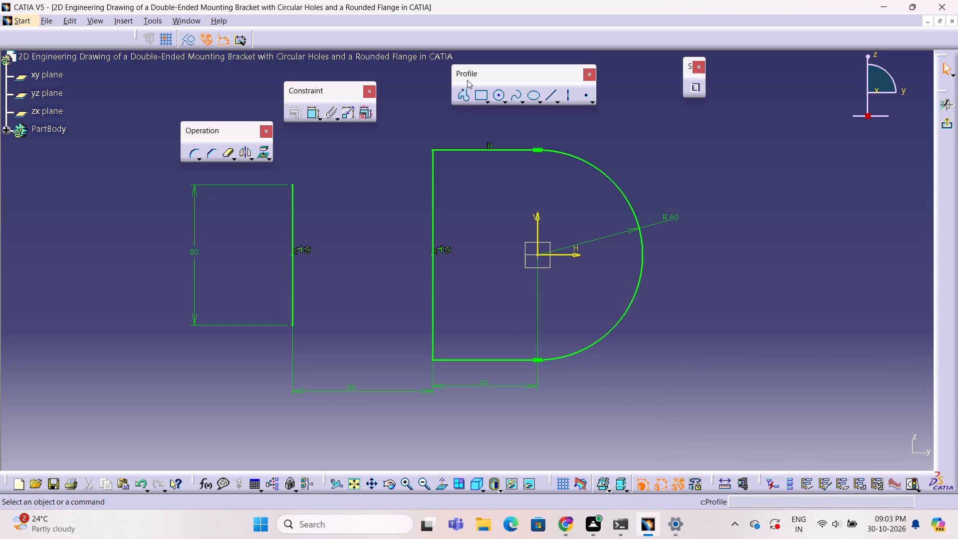
Sketch a horizontal profile line from the end line's upper endpoint to the D-shape's straight side.
click(459, 97)
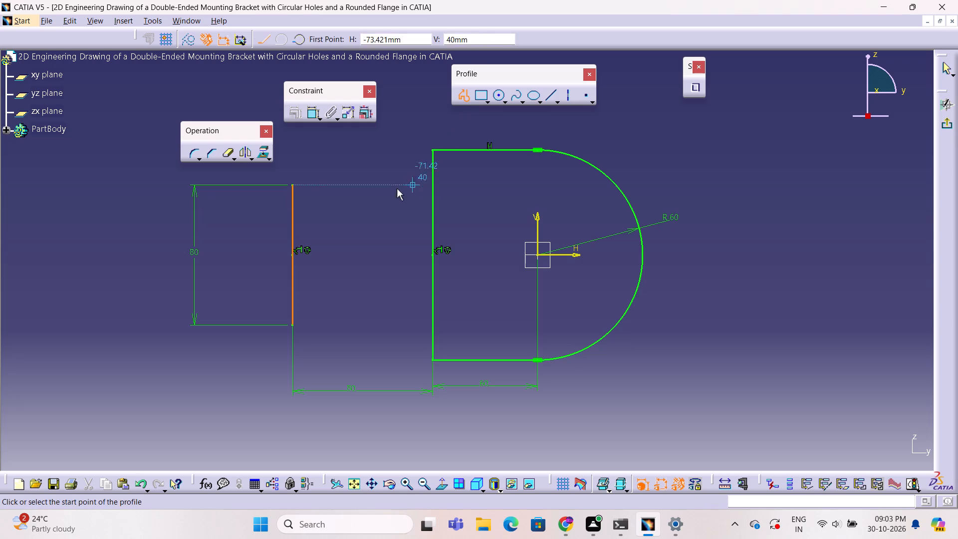
click(292, 186)
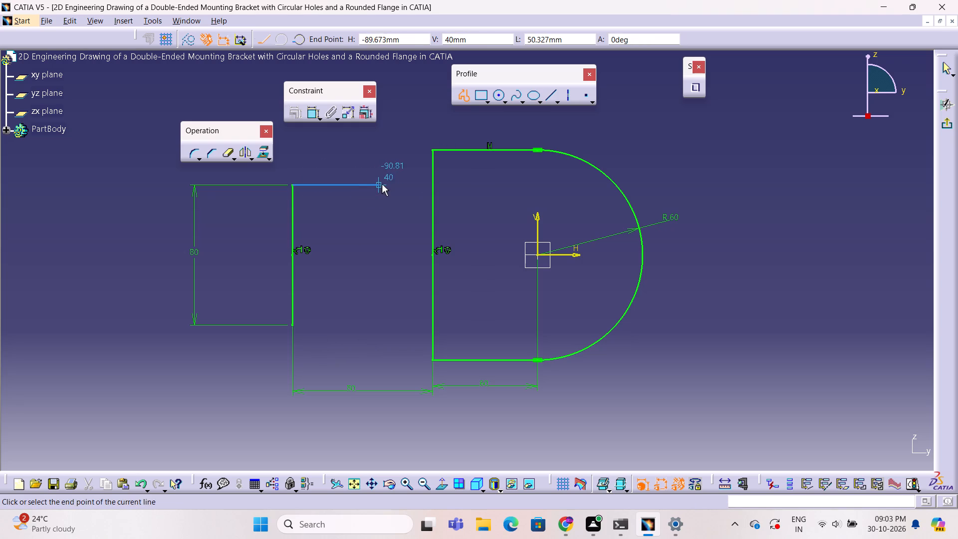
click(434, 184)
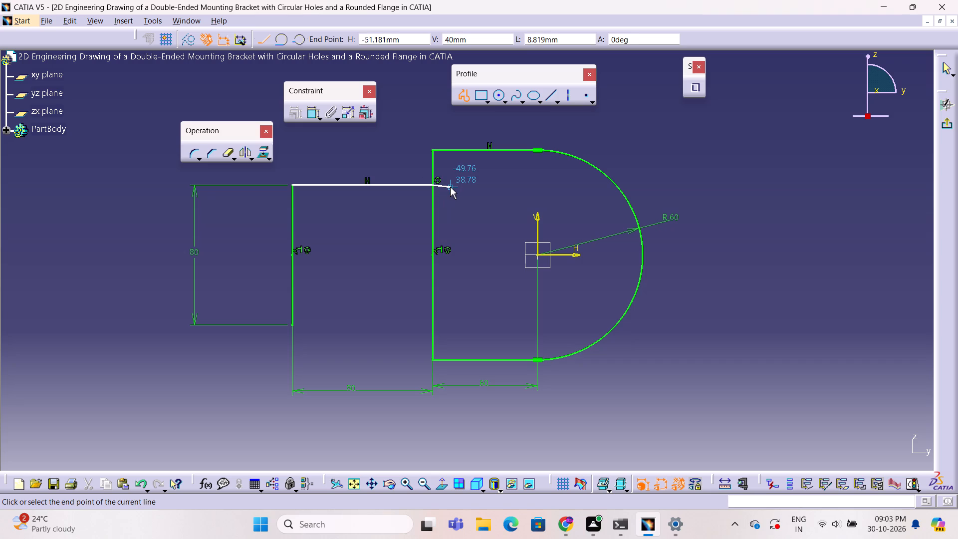
key(Escape)
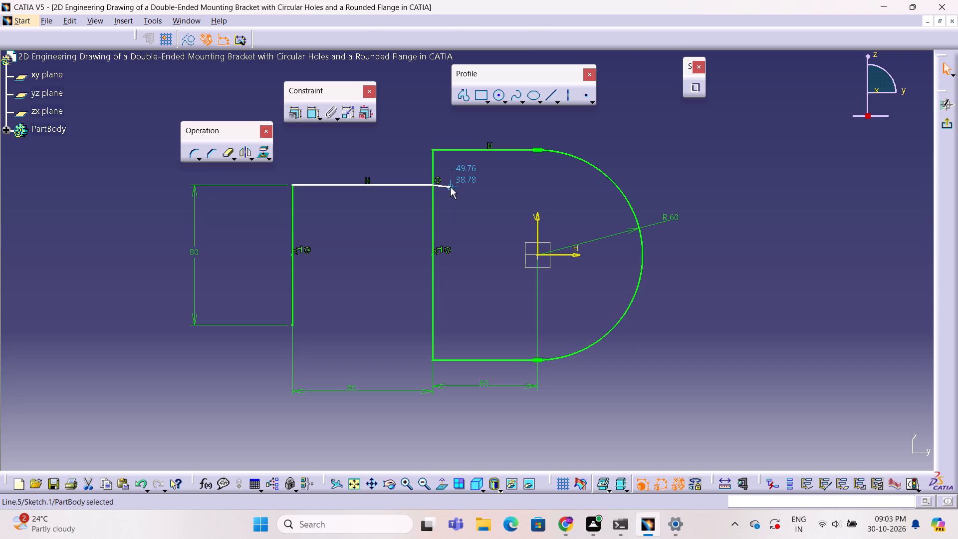
key(Escape)
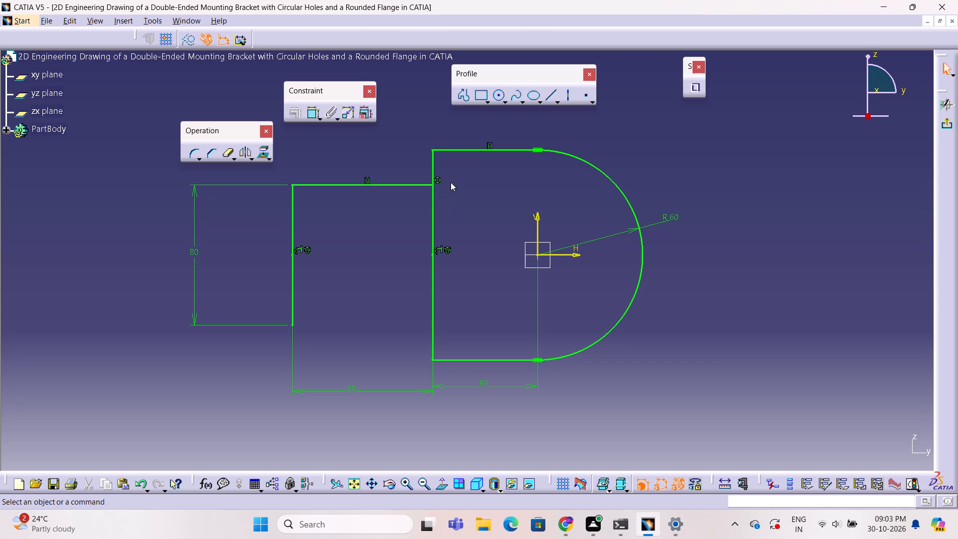
Sketch a profile line from the end line's lower endpoint across to the D-shape's straight side.
click(462, 98)
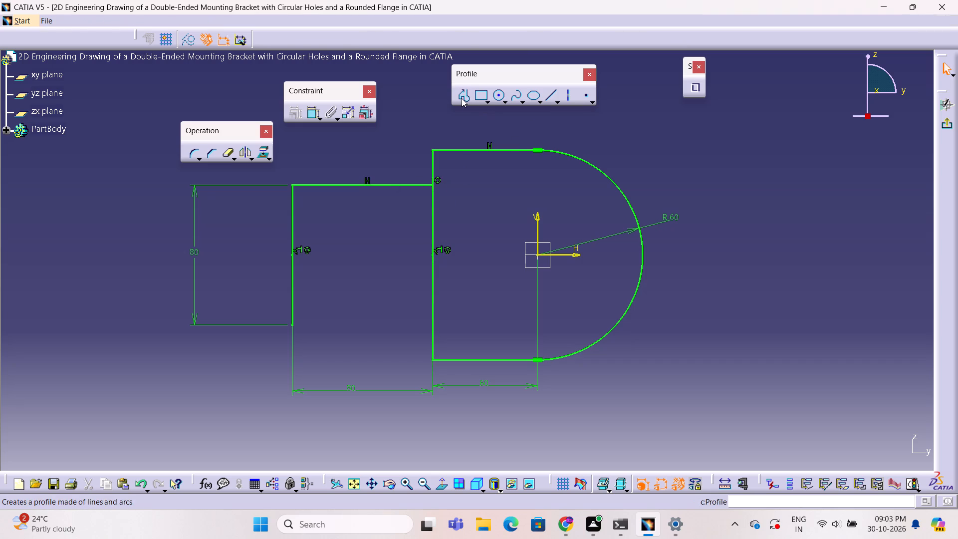
click(291, 325)
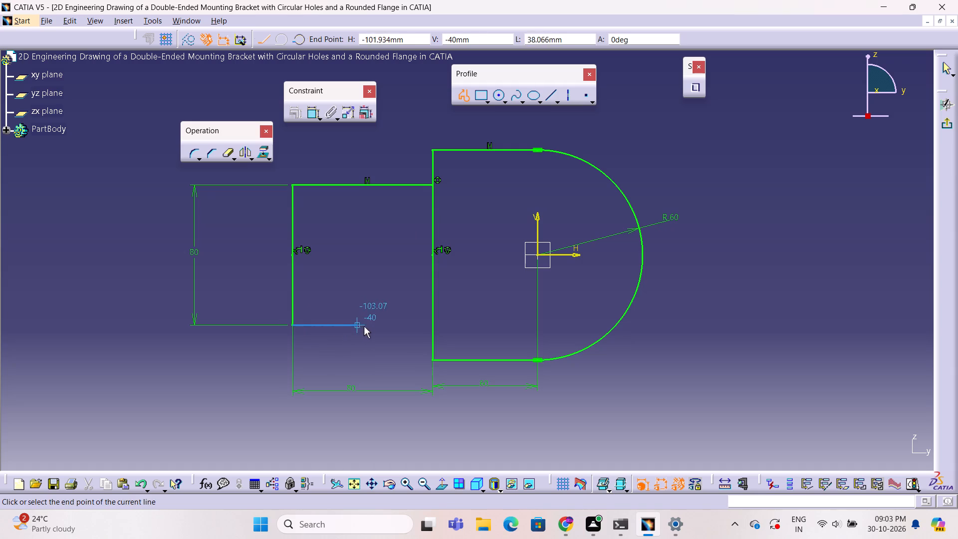
click(433, 322)
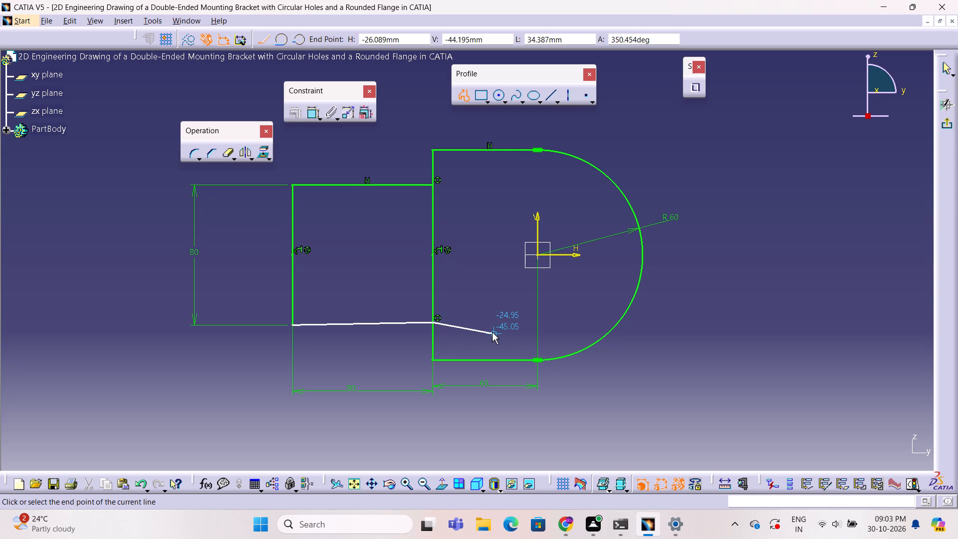
key(Escape)
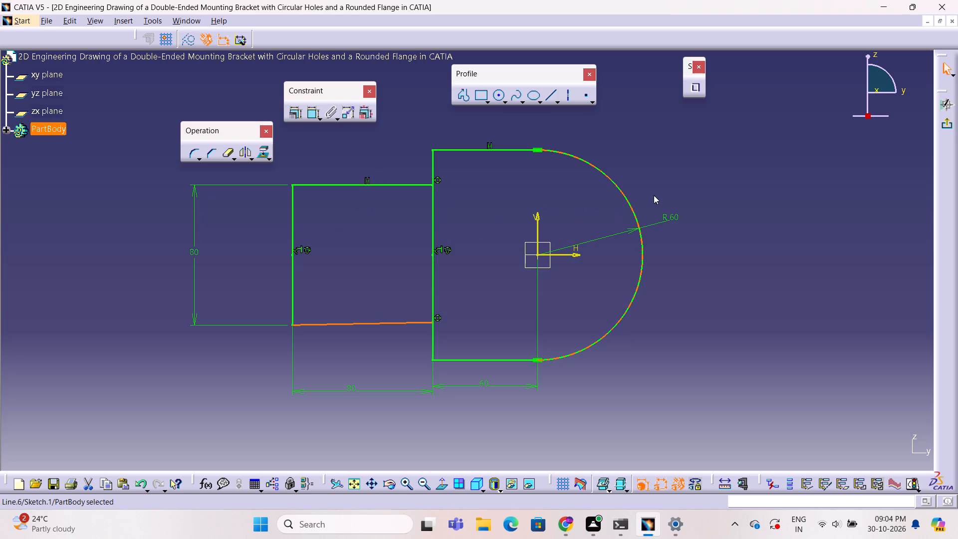
click(371, 282)
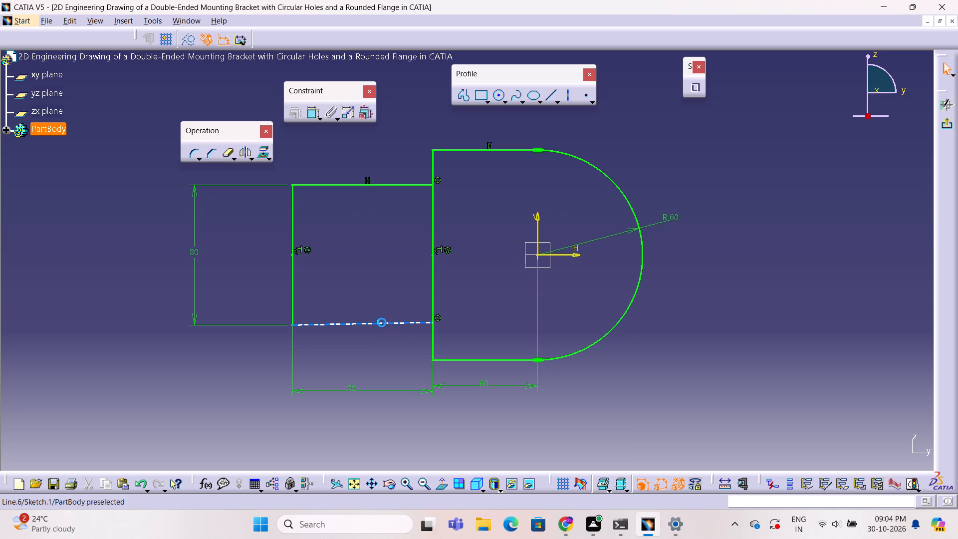
Apply a Horizontal constraint to the lower connecting line between the end line and the D-shape.
click(382, 322)
click(295, 112)
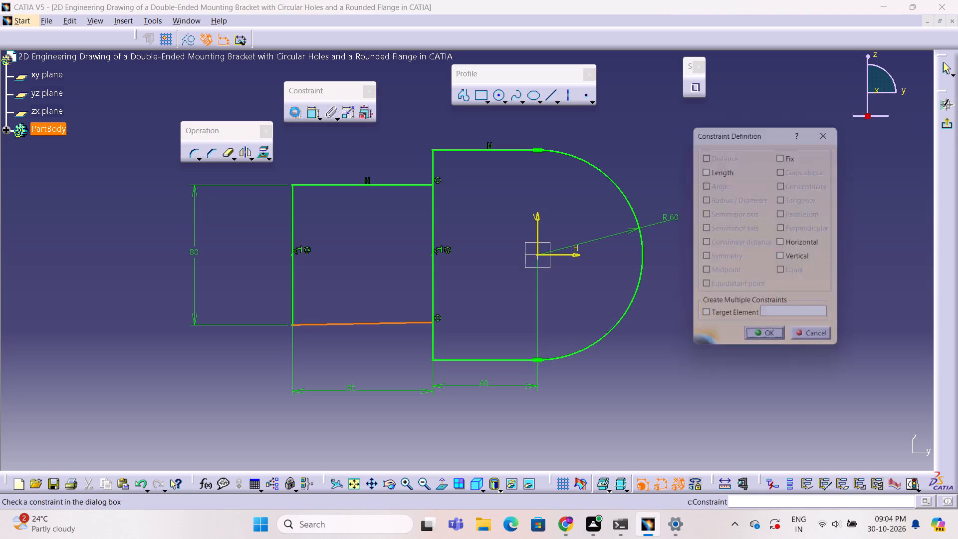
click(781, 242)
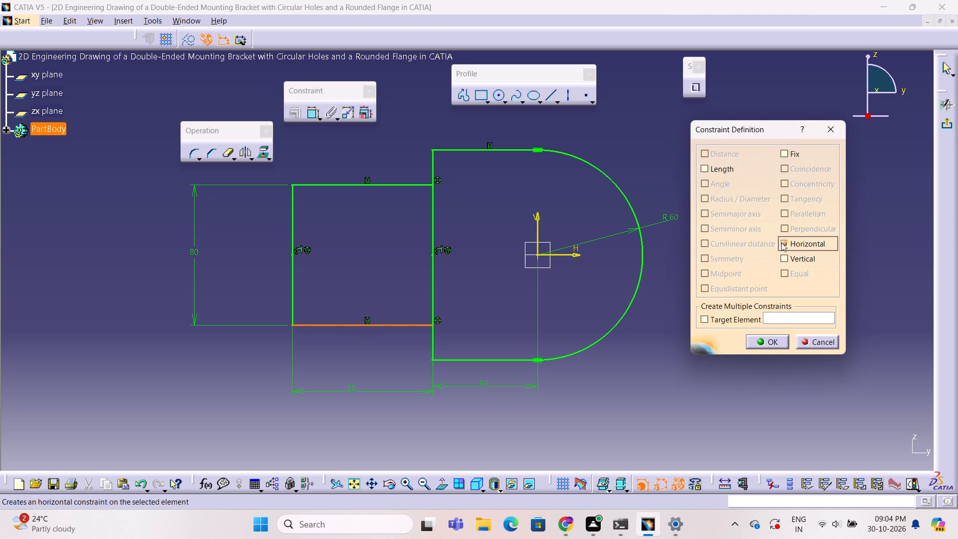
click(777, 345)
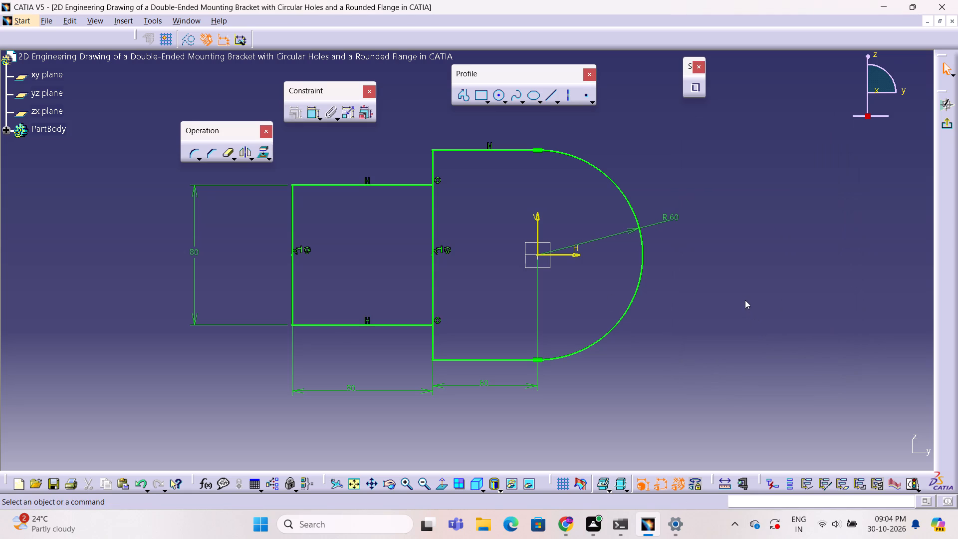
click(745, 300)
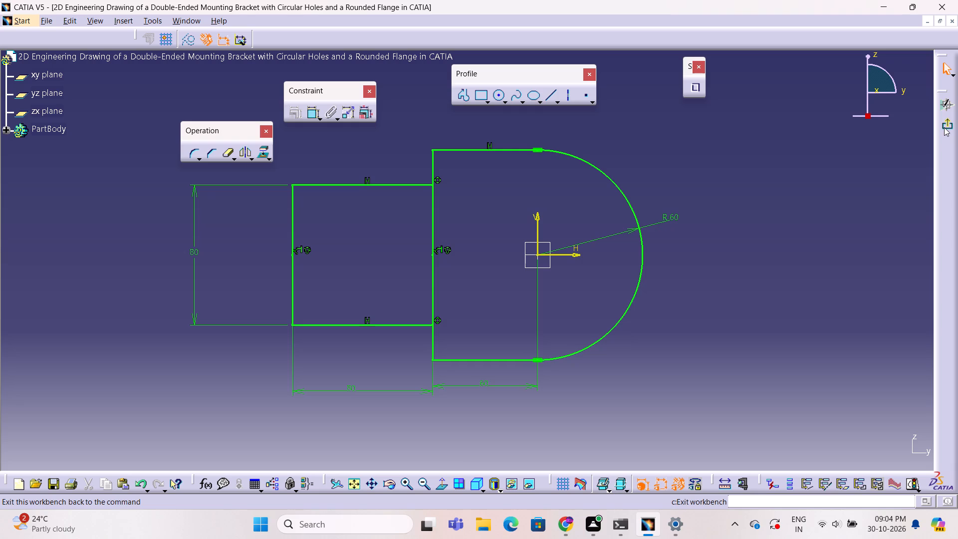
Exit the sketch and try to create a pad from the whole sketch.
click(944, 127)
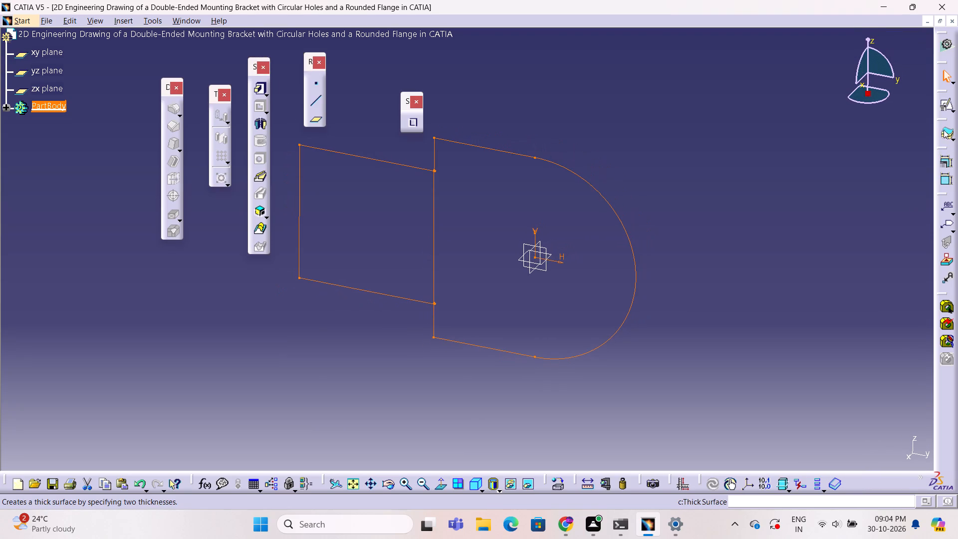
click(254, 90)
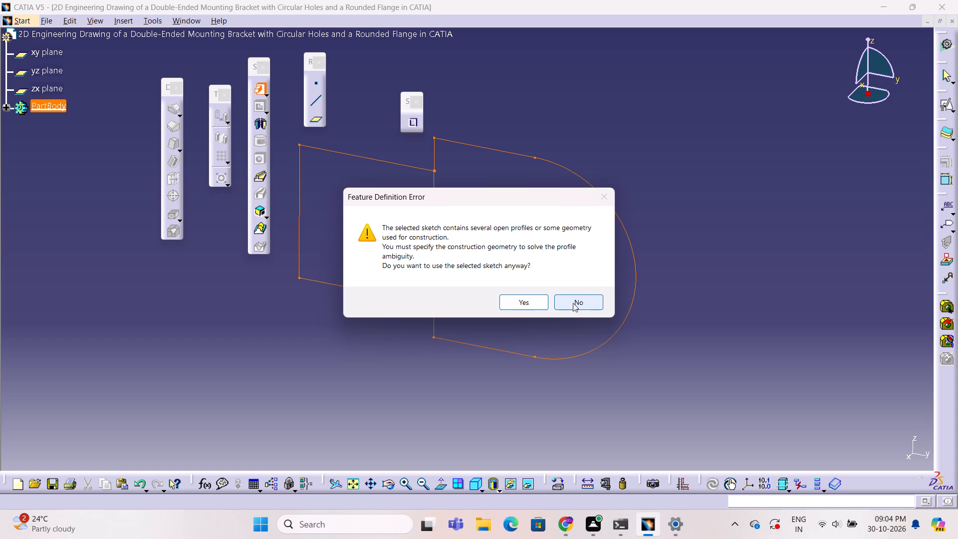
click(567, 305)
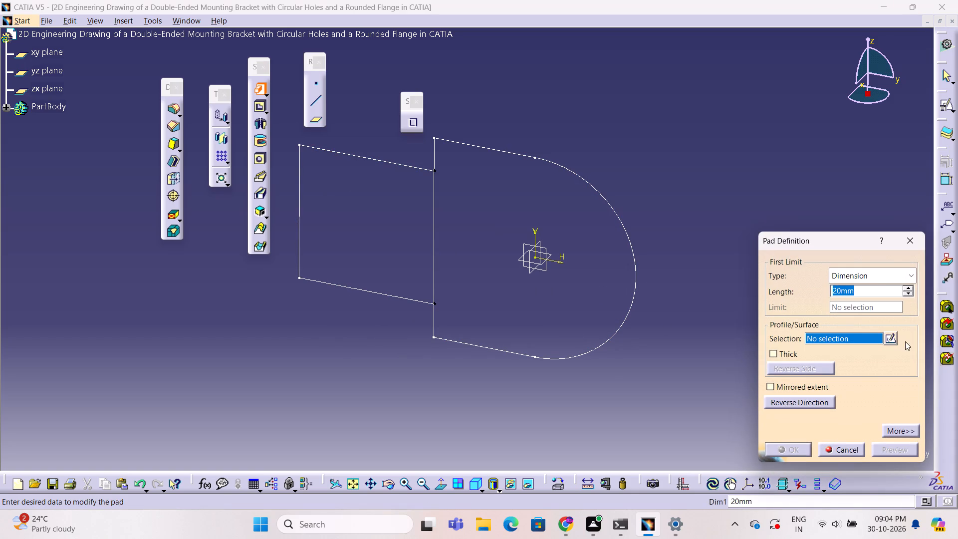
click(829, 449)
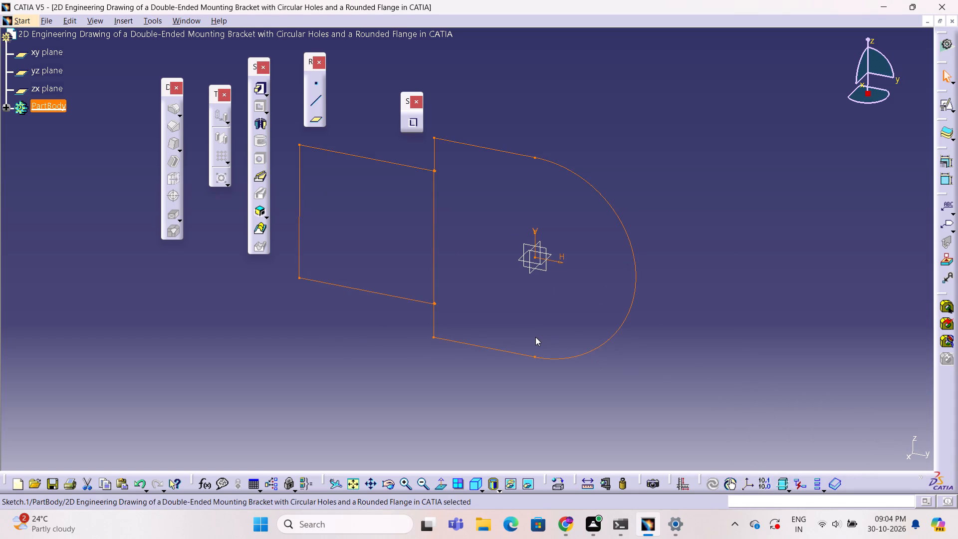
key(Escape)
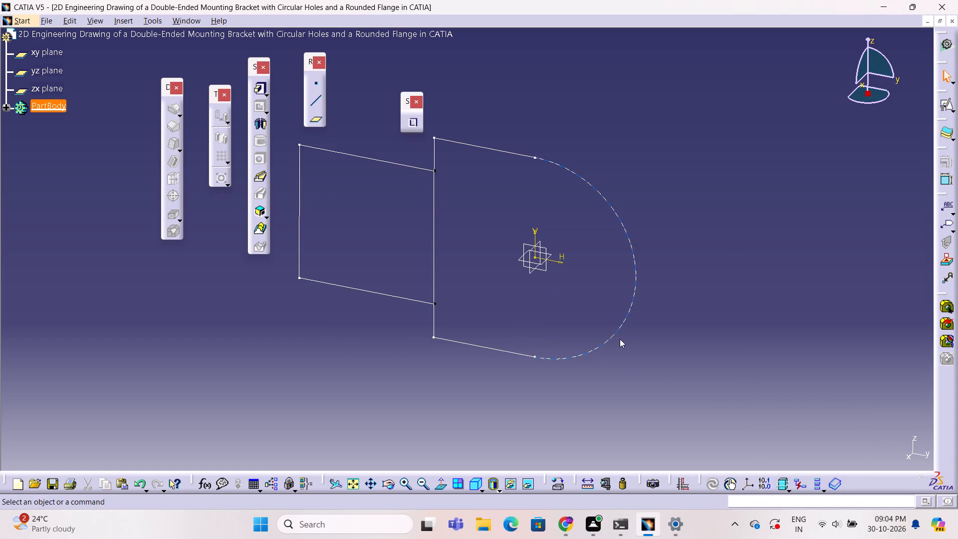
Reopen the sketch and examine the constraint status of its geometry in the Sketch Analysis diagnostics.
double_click(619, 332)
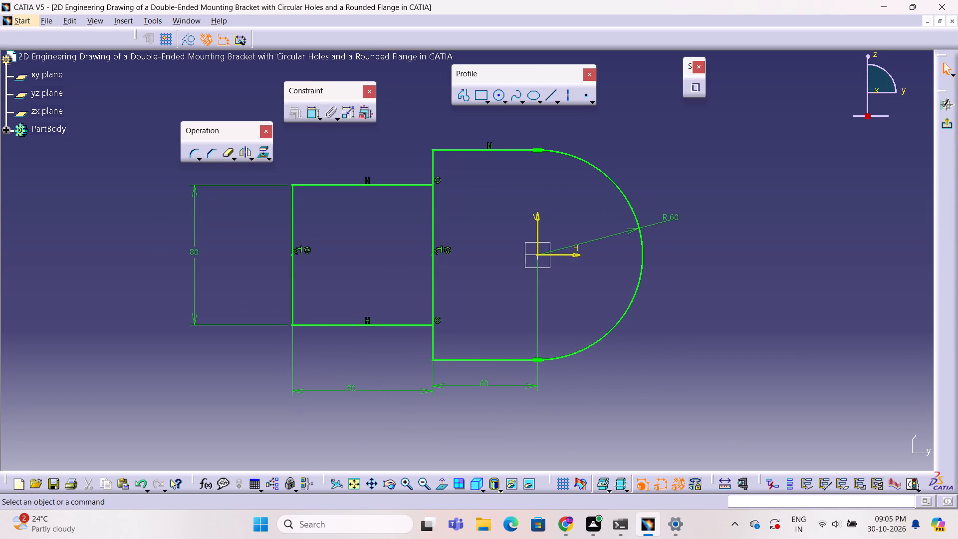
click(908, 484)
click(908, 430)
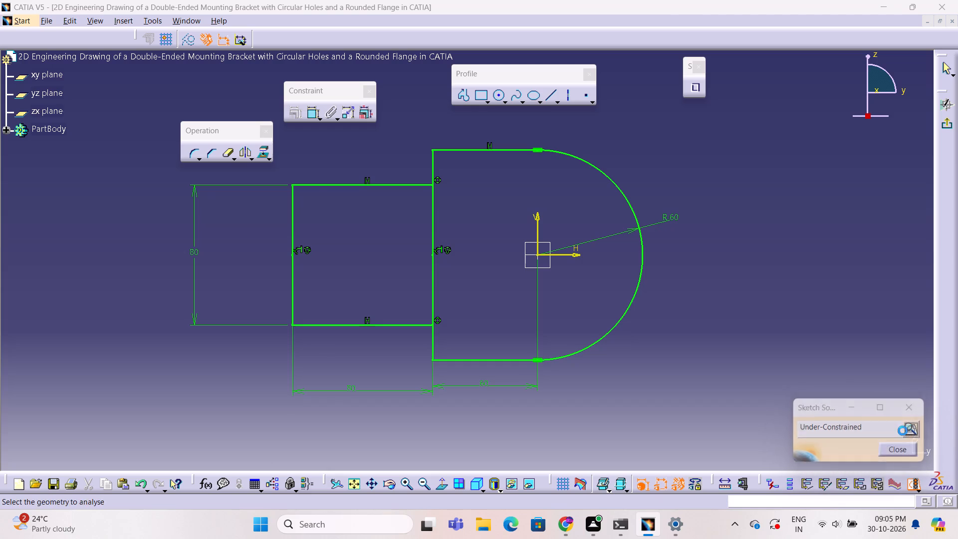
scroll(155, 350, down, 10)
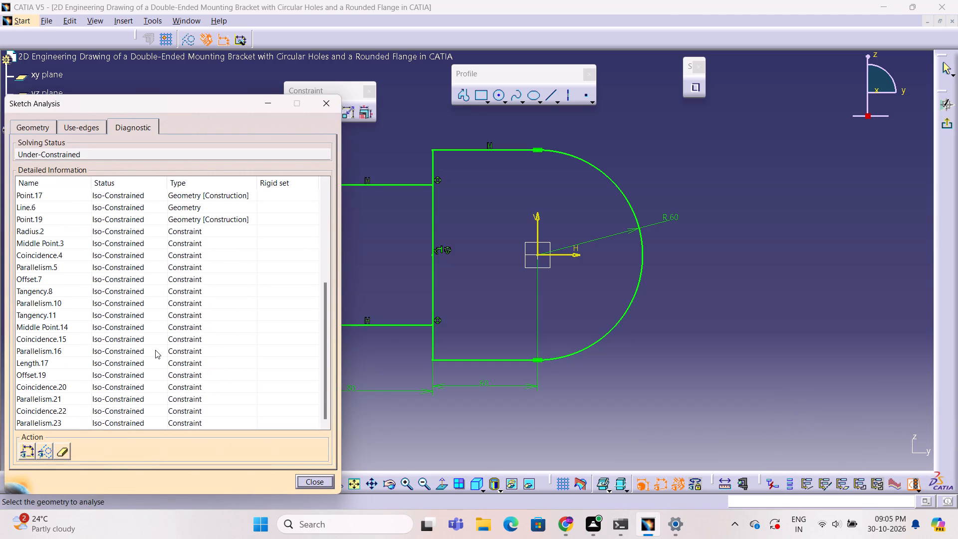
scroll(156, 350, down, 4)
scroll(155, 354, up, 13)
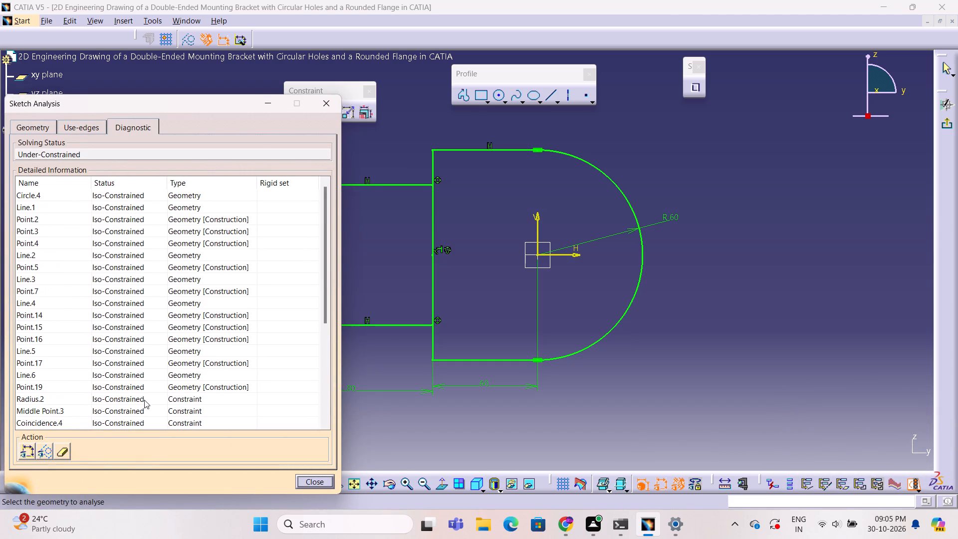
click(63, 452)
scroll(197, 345, down, 2)
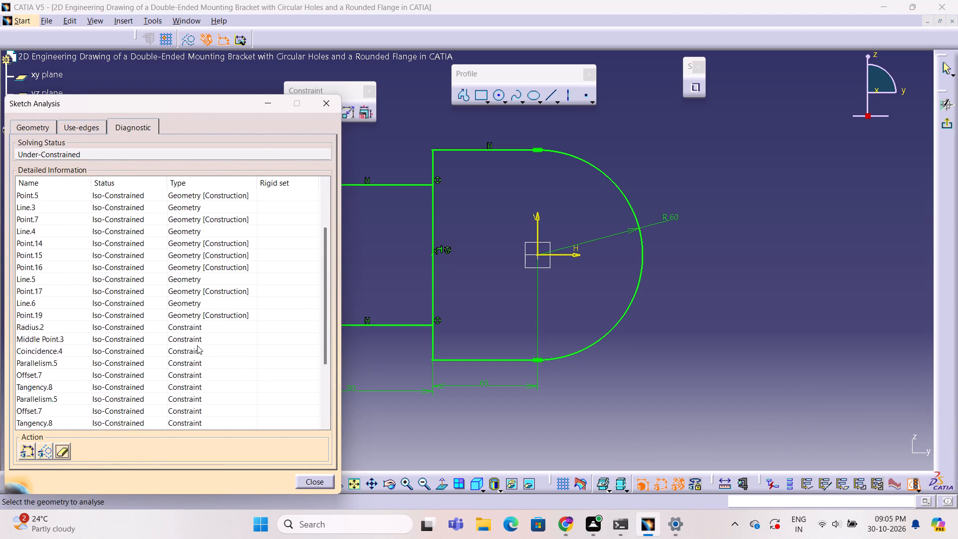
scroll(197, 345, down, 7)
scroll(197, 345, up, 5)
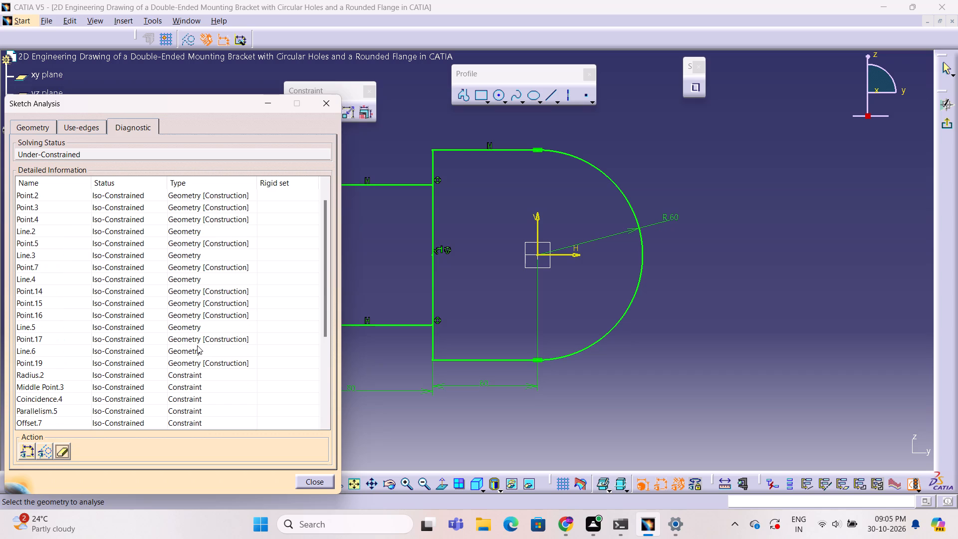
scroll(197, 345, up, 4)
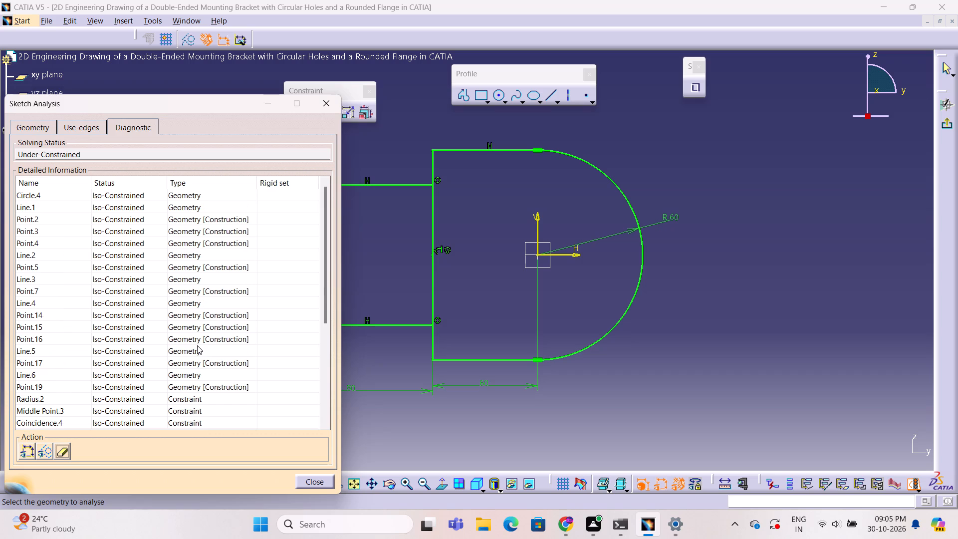
Delete the opened three-curve implicit profile through the geometry check of Sketch Analysis, and close the analysis.
click(42, 127)
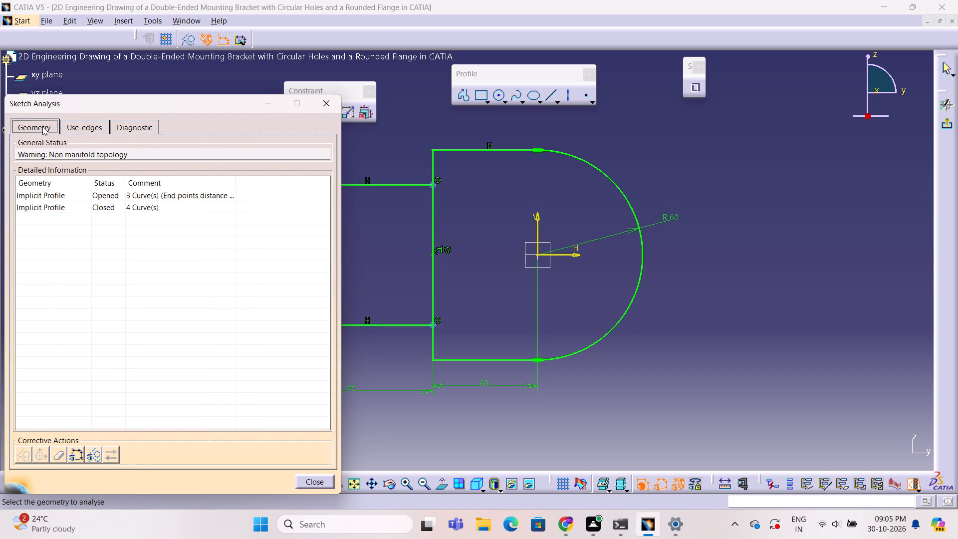
click(106, 197)
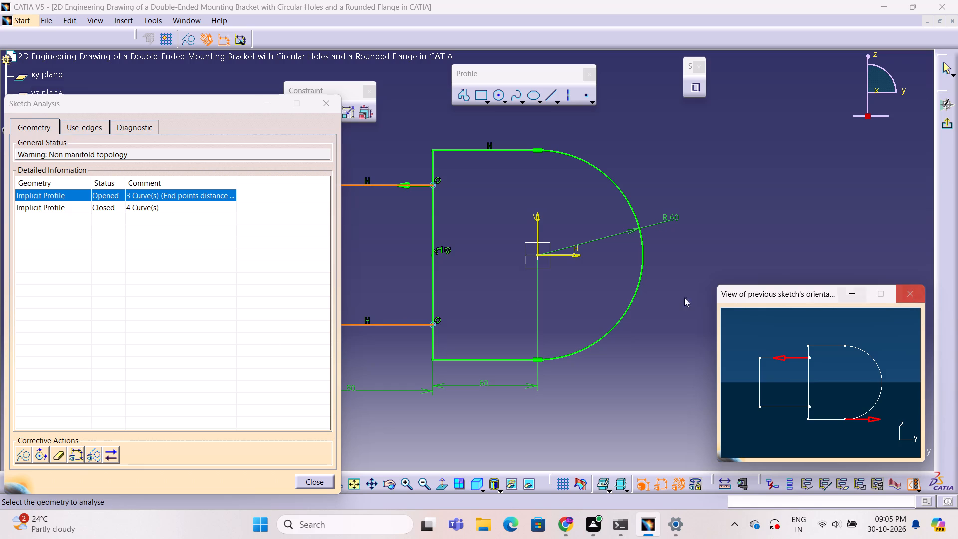
click(61, 456)
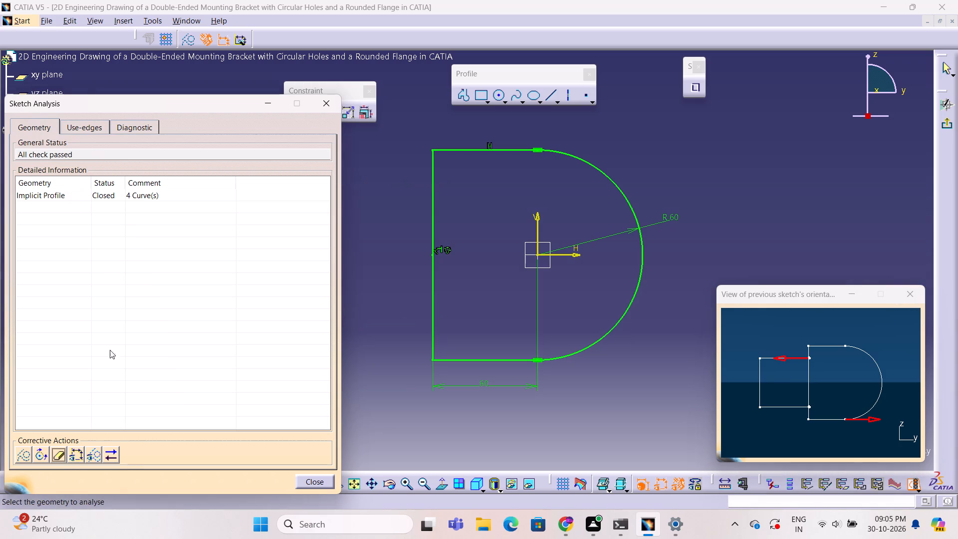
click(327, 110)
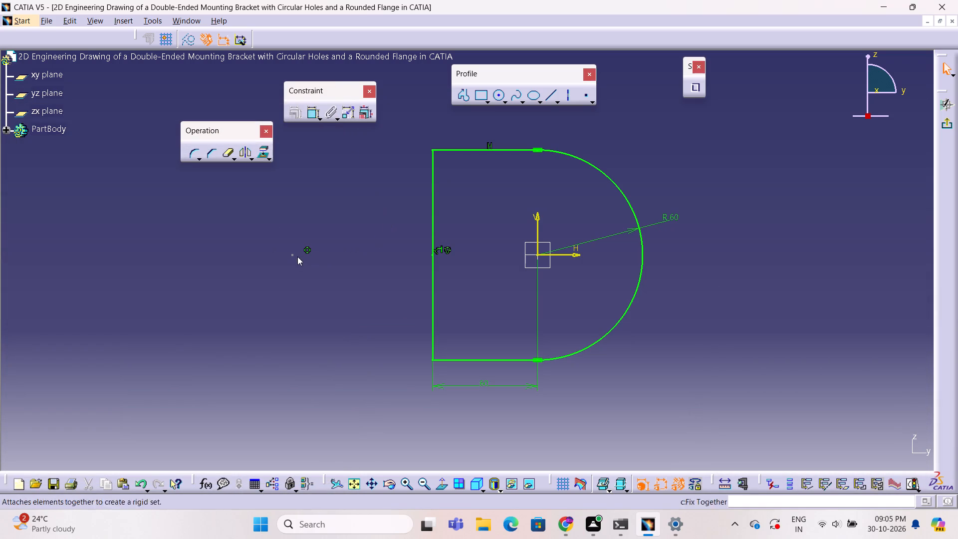
Delete the leftover isolated point on the horizontal axis beside the D-shape.
click(292, 254)
key(Delete)
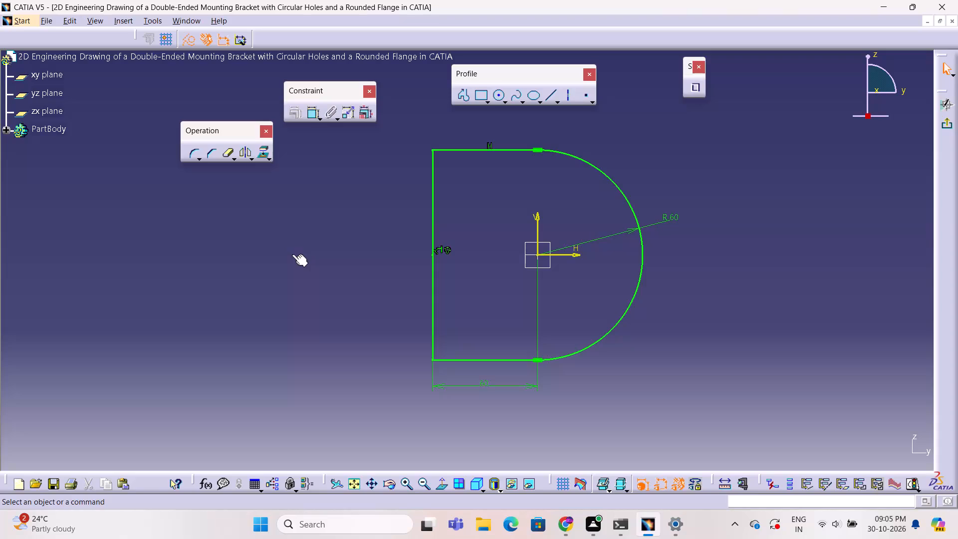
Sketch a vertical 80 mm line centred on the horizontal axis at about H -132 mm, facing the D-shape's straight side.
click(547, 97)
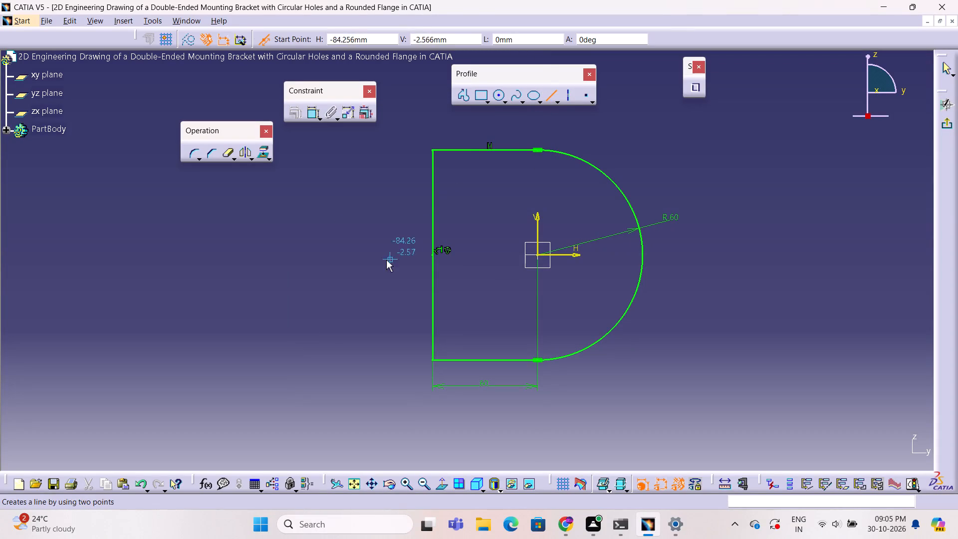
click(307, 255)
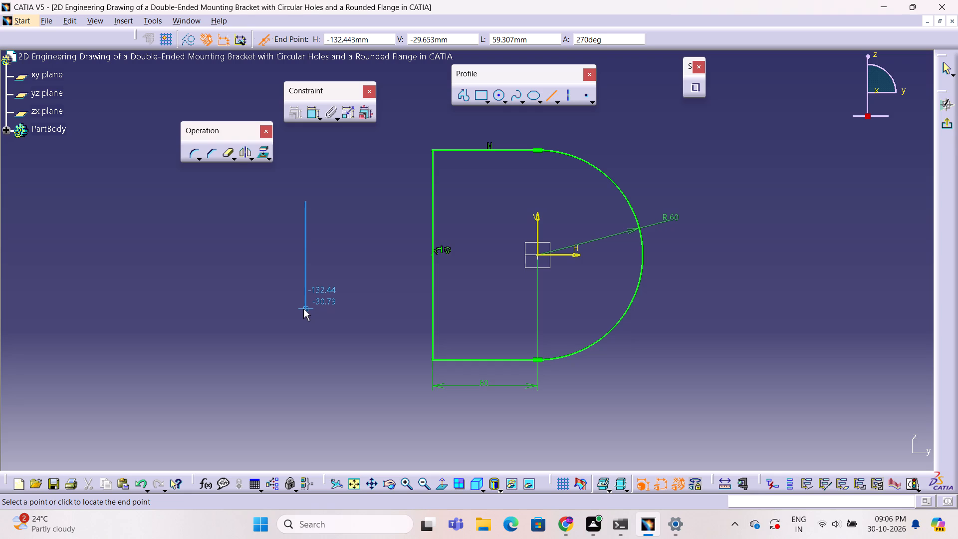
key(Tab)
key(Tab)
key(Tab)
key(Tab)
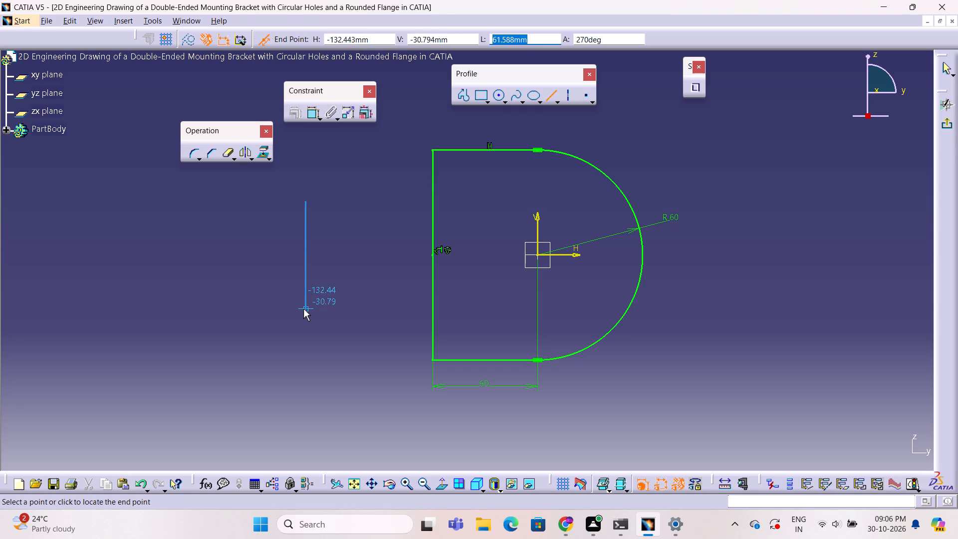
key(8)
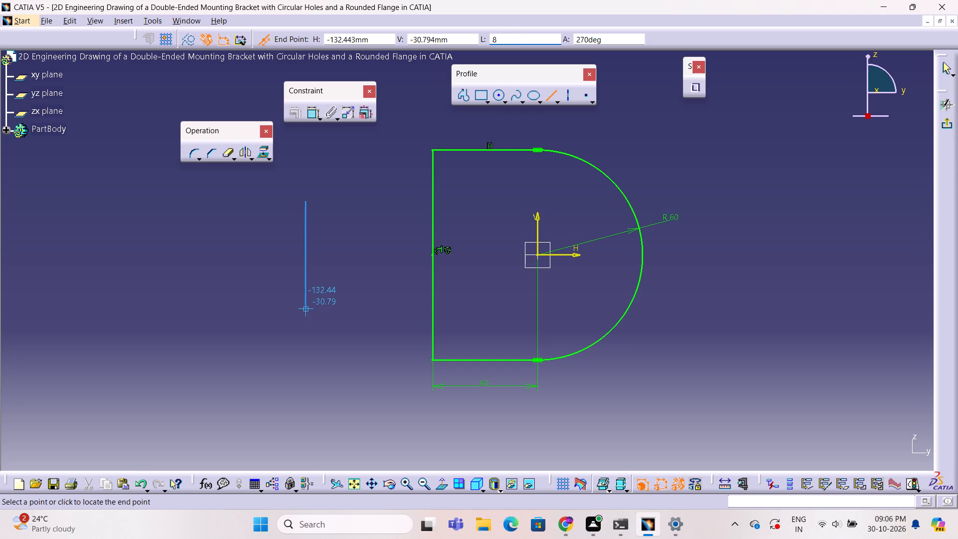
key(0)
key(Return)
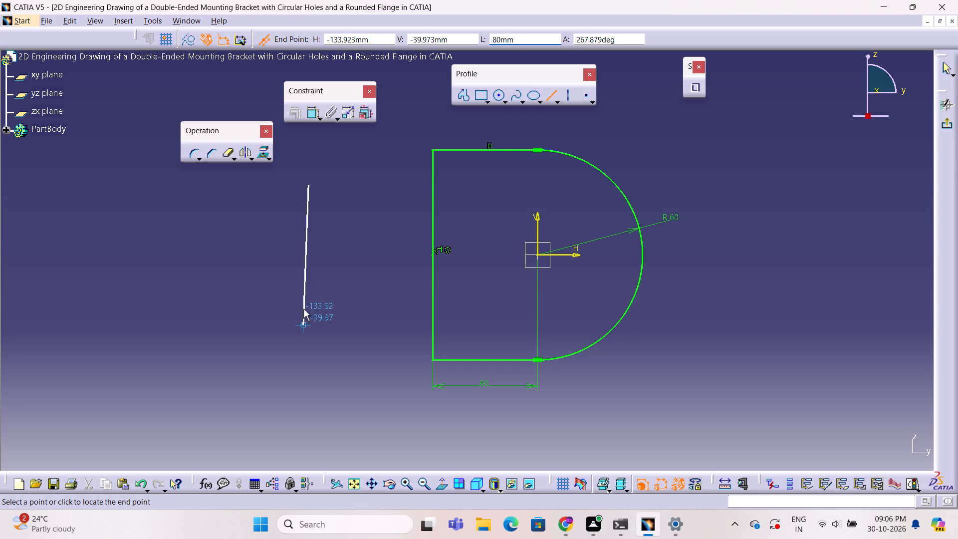
click(307, 315)
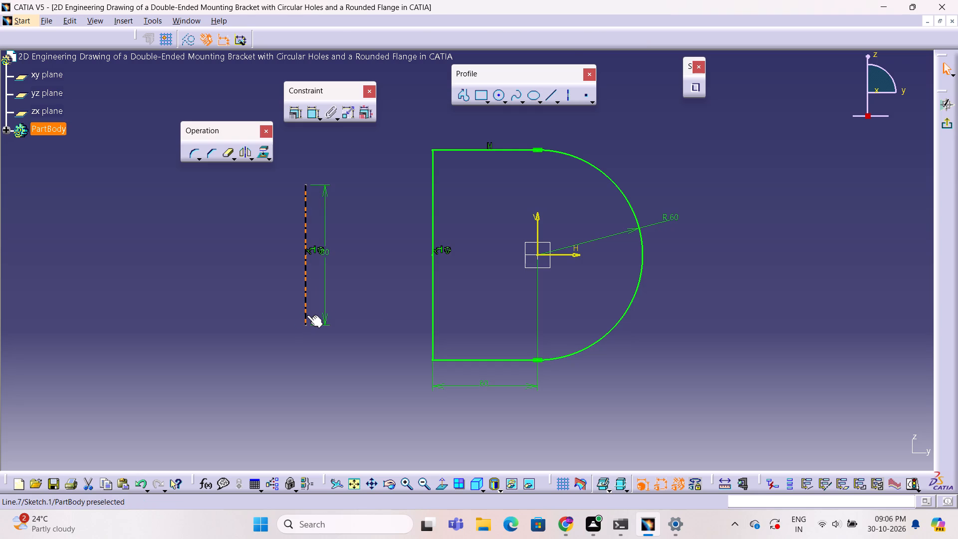
key(Escape)
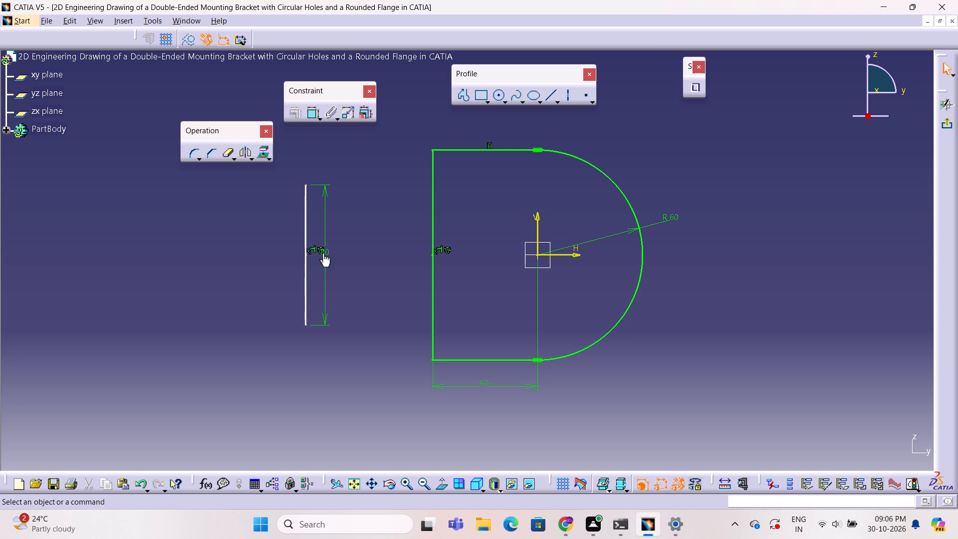
Move the new line's 80 mm length dimension to its outer side, away from the D-shape.
drag(317, 187, 140, 229)
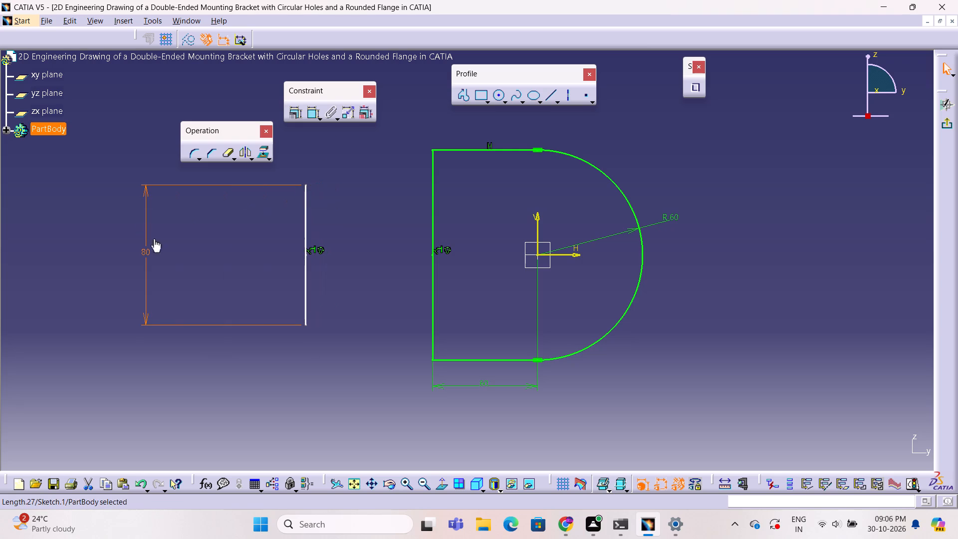
click(234, 254)
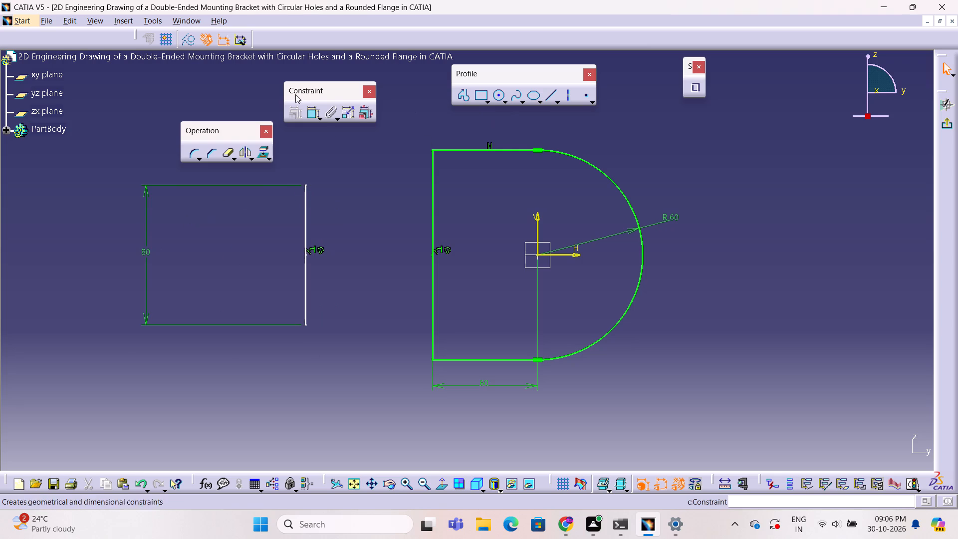
Constrain the distance between the vertical end line and the D-shape's straight side to 80 mm.
click(309, 118)
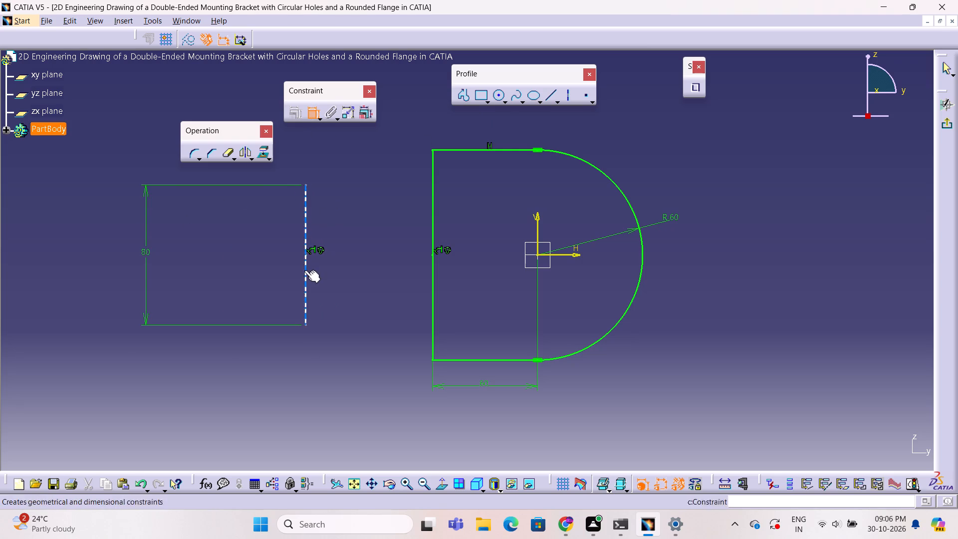
click(304, 270)
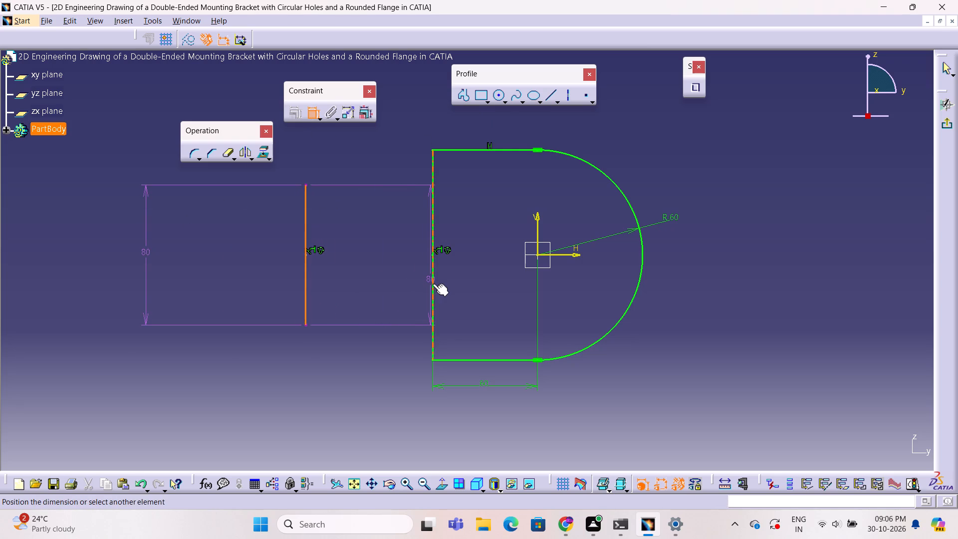
click(433, 283)
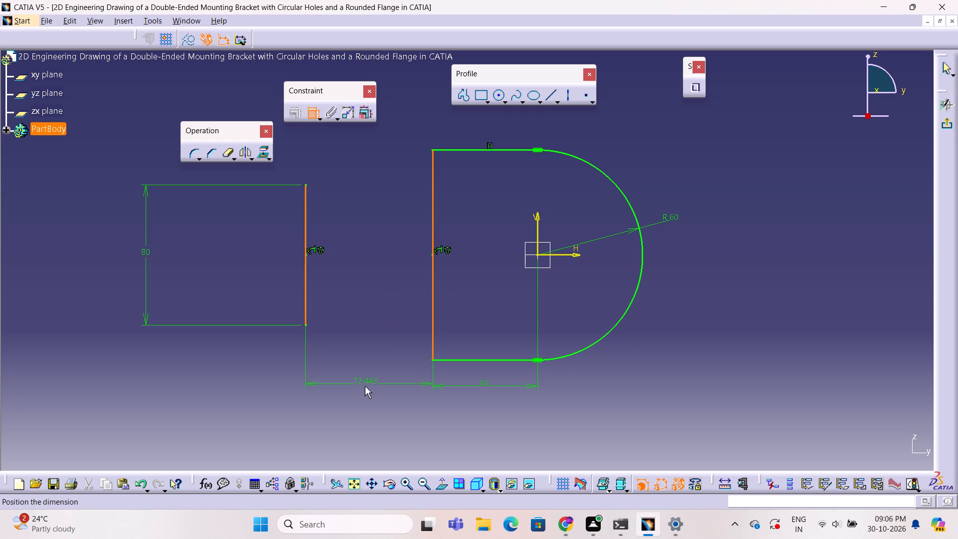
click(365, 386)
double_click(366, 383)
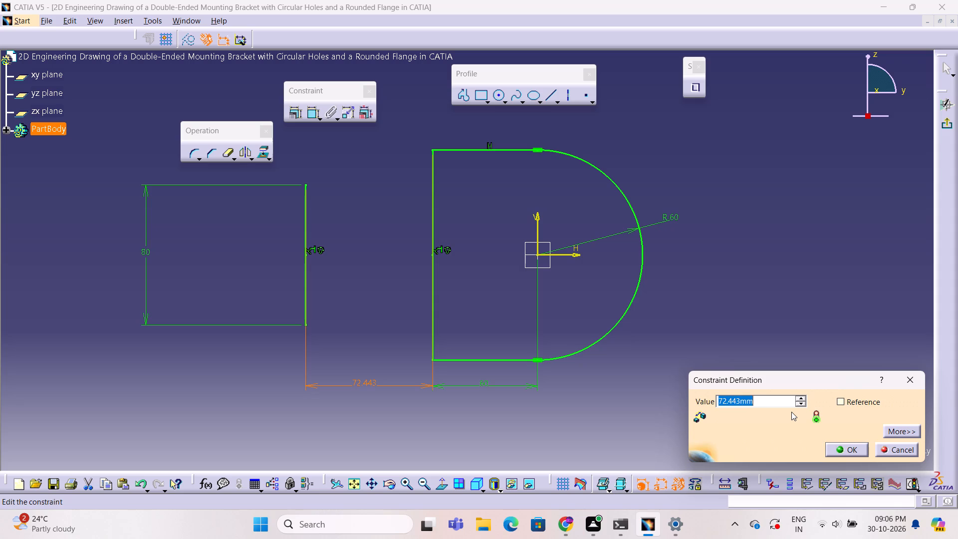
key(8)
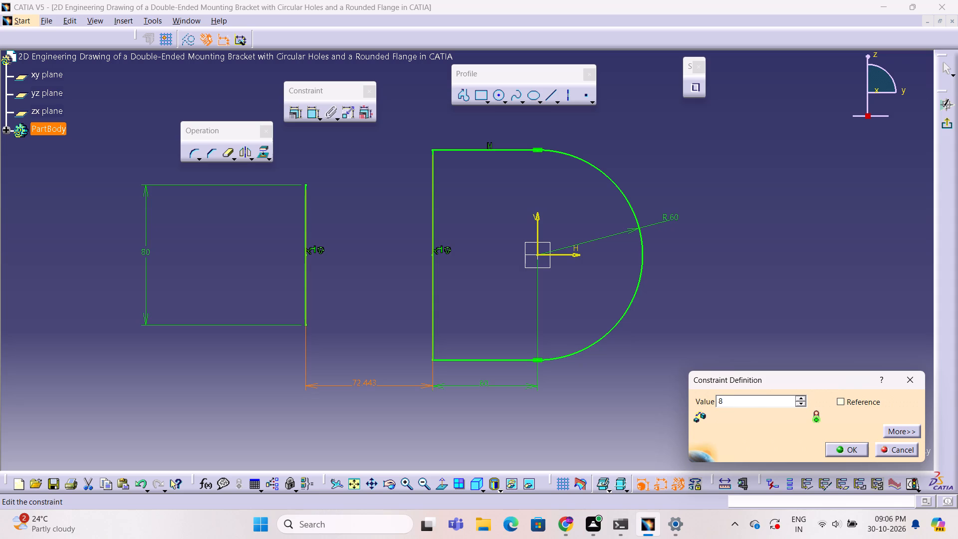
key(0)
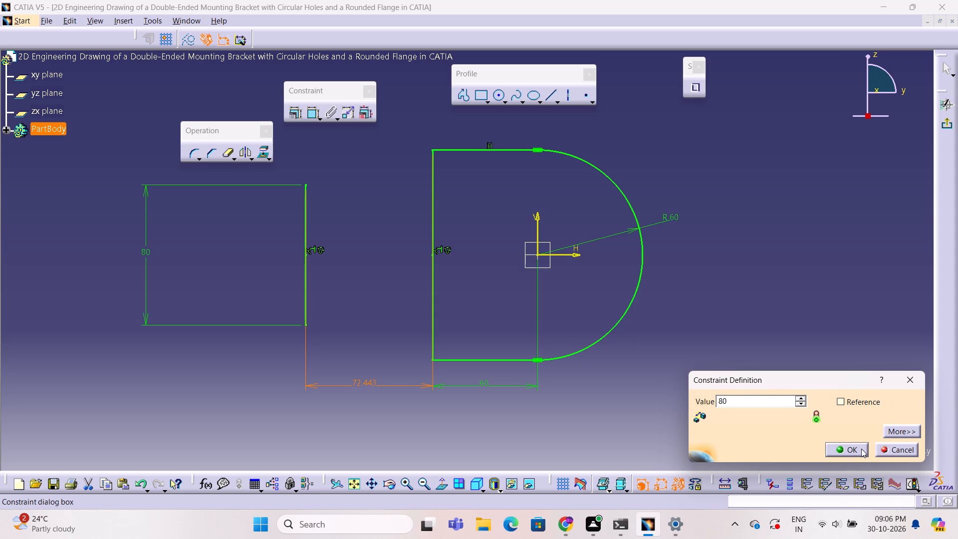
click(861, 449)
click(808, 413)
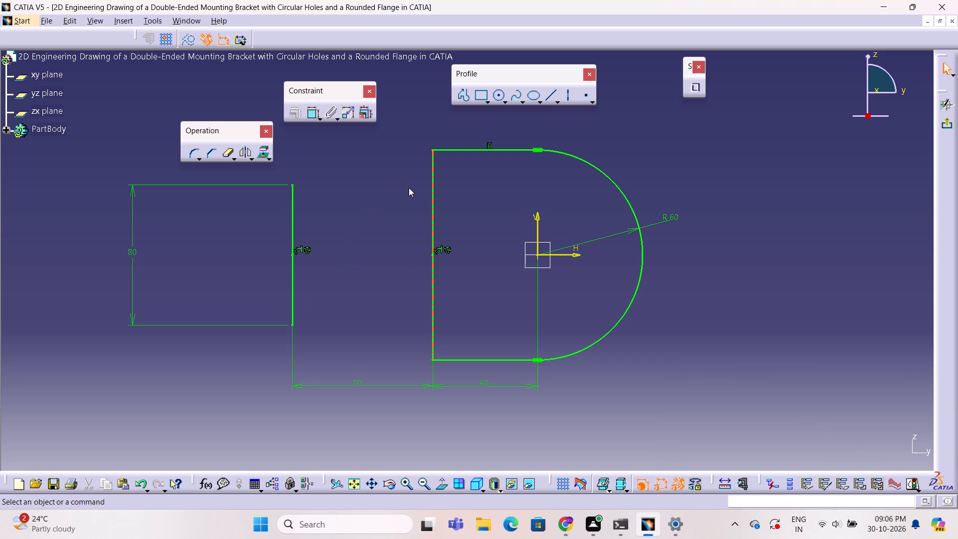
Sketch a horizontal profile line from the end line's upper endpoint to the D-shape's straight side.
click(467, 97)
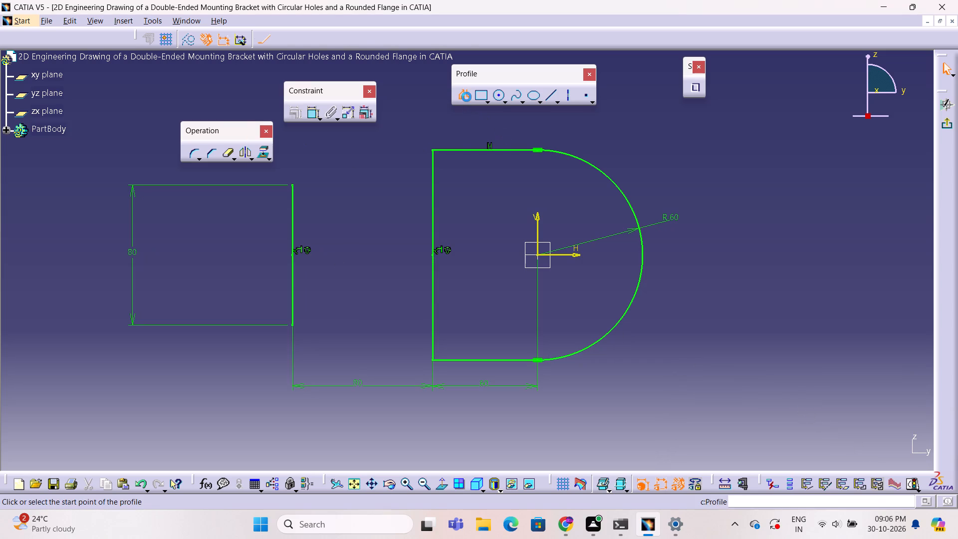
click(291, 185)
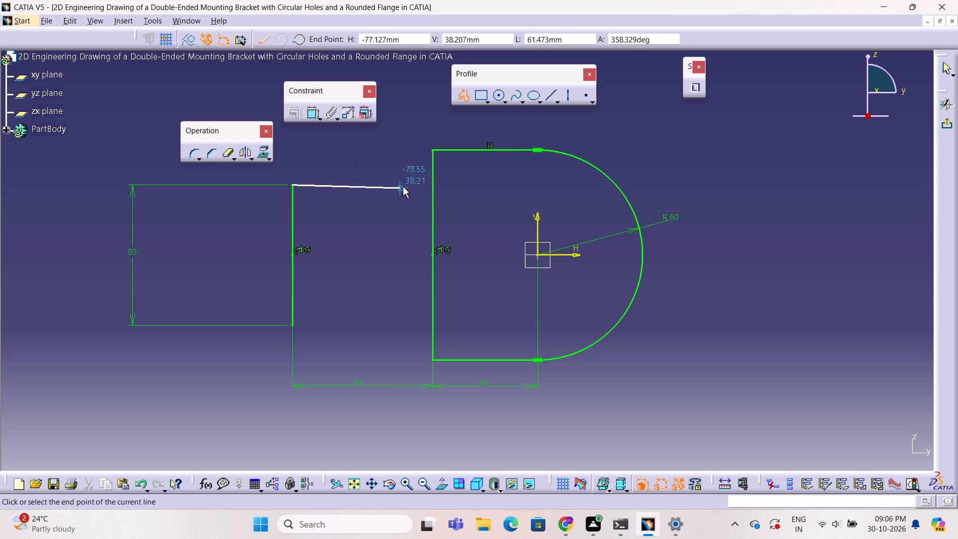
click(433, 183)
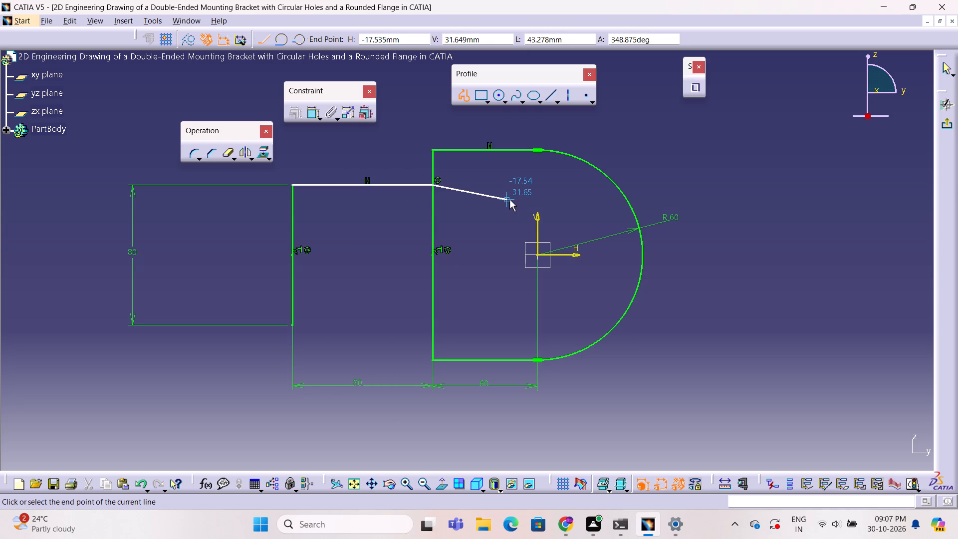
key(Escape)
key(Escape)
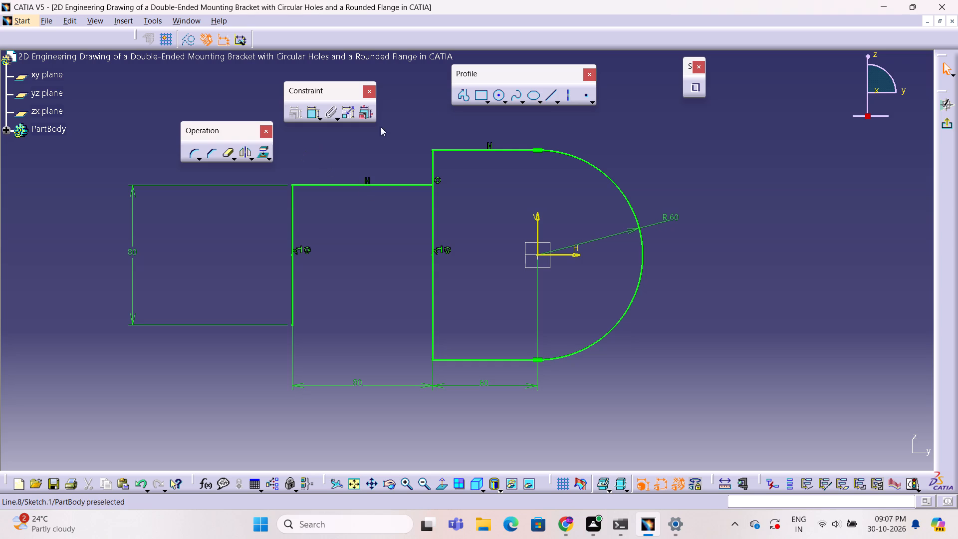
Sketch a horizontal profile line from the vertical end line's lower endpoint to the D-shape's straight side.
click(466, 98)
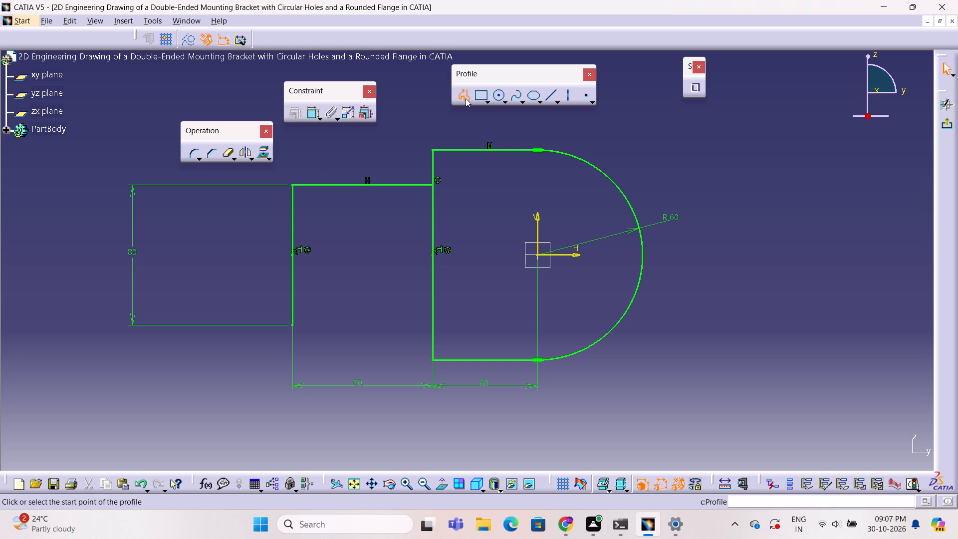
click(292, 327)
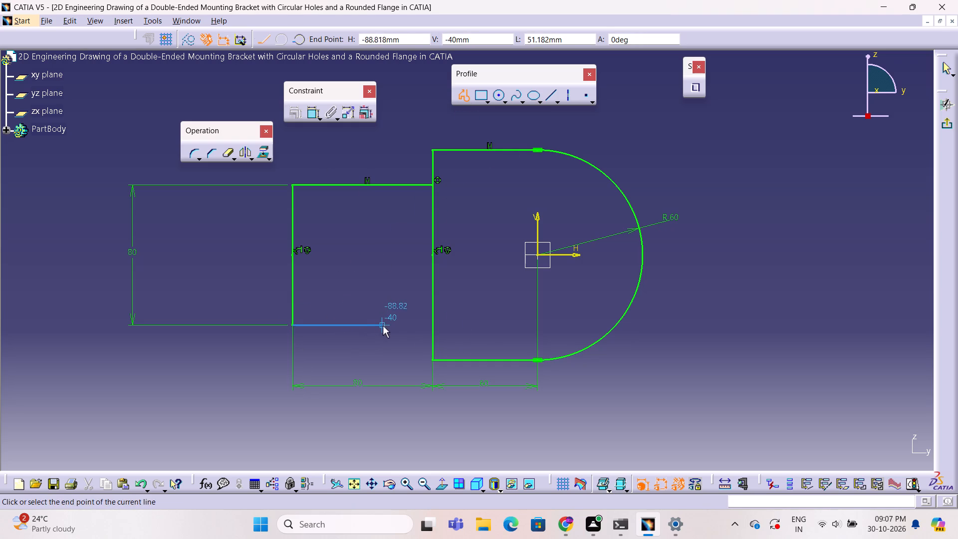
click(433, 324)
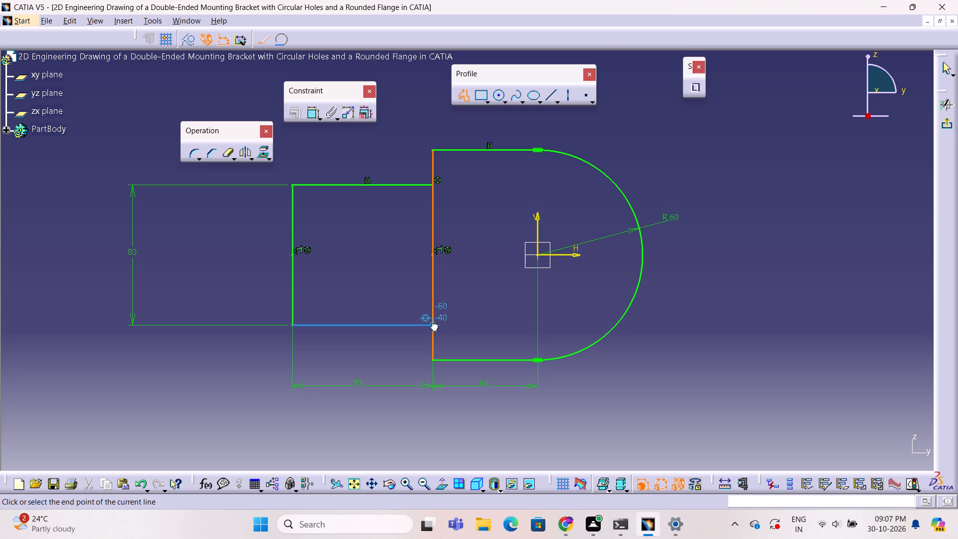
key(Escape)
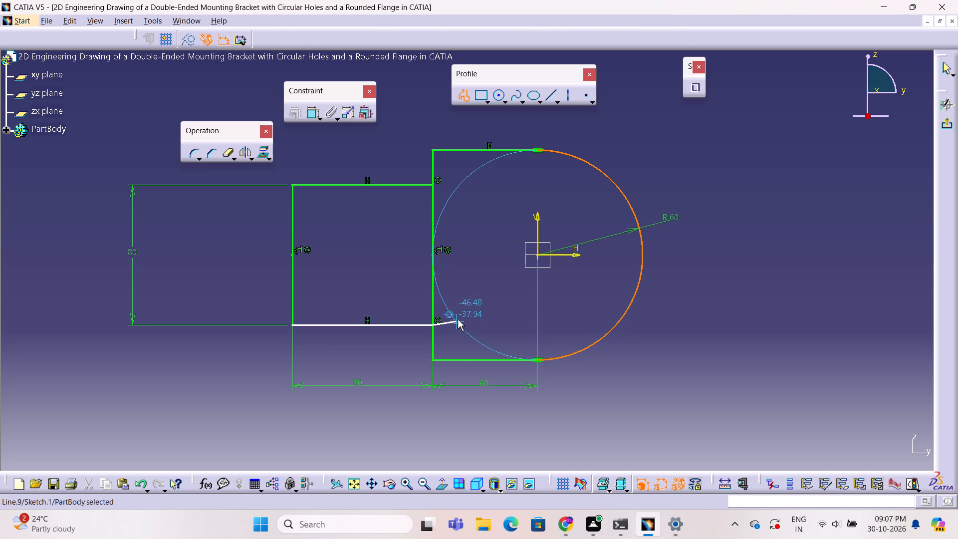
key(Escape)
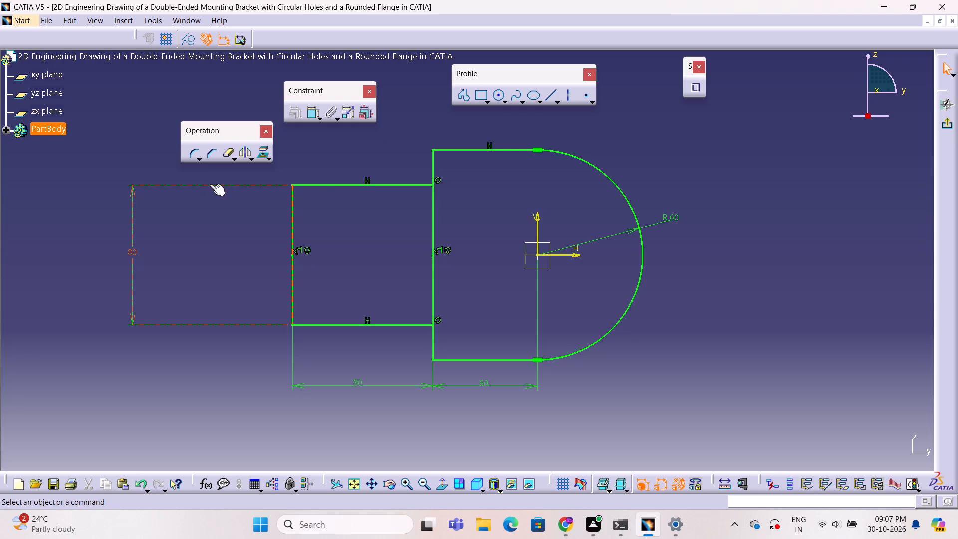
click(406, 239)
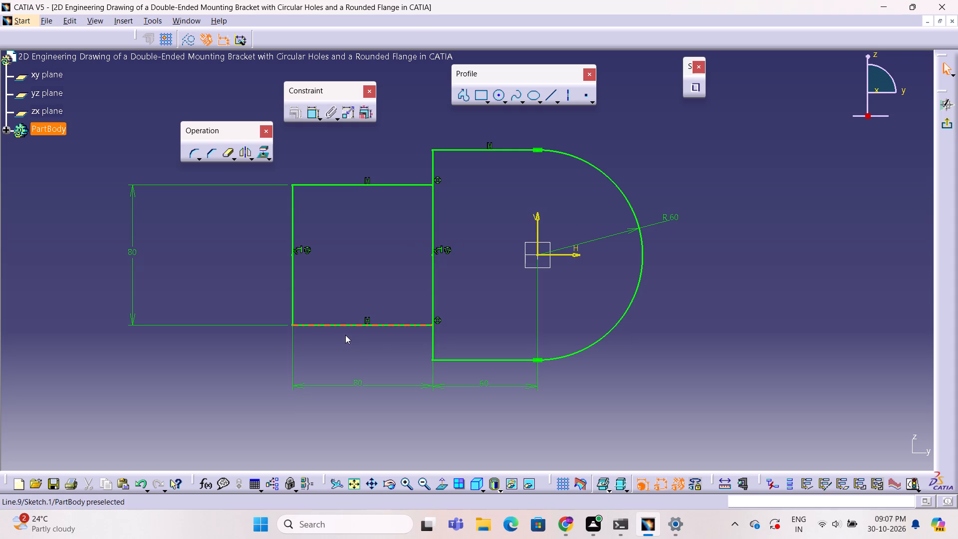
Run a sketch analysis and delete the open three-curve profile adjoining the D-shape's straight side.
click(912, 488)
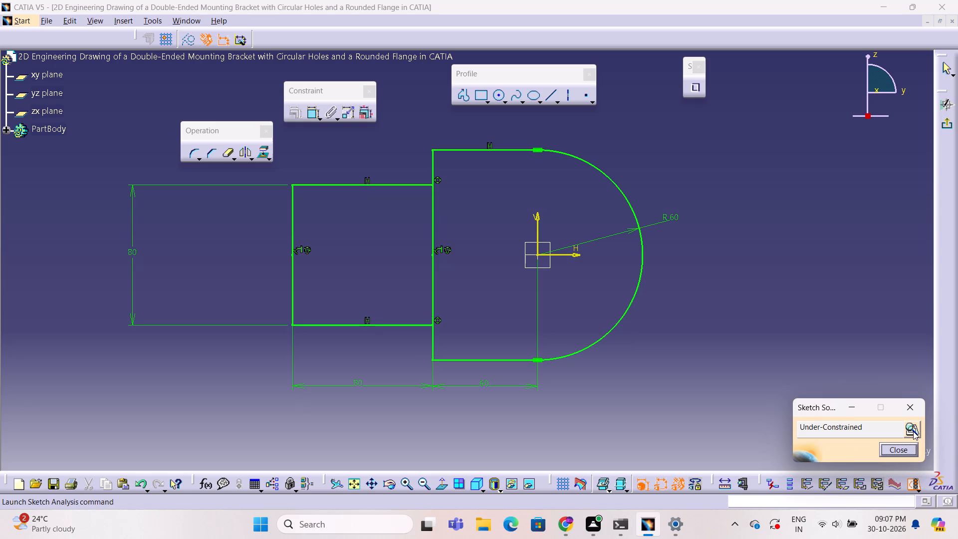
click(913, 431)
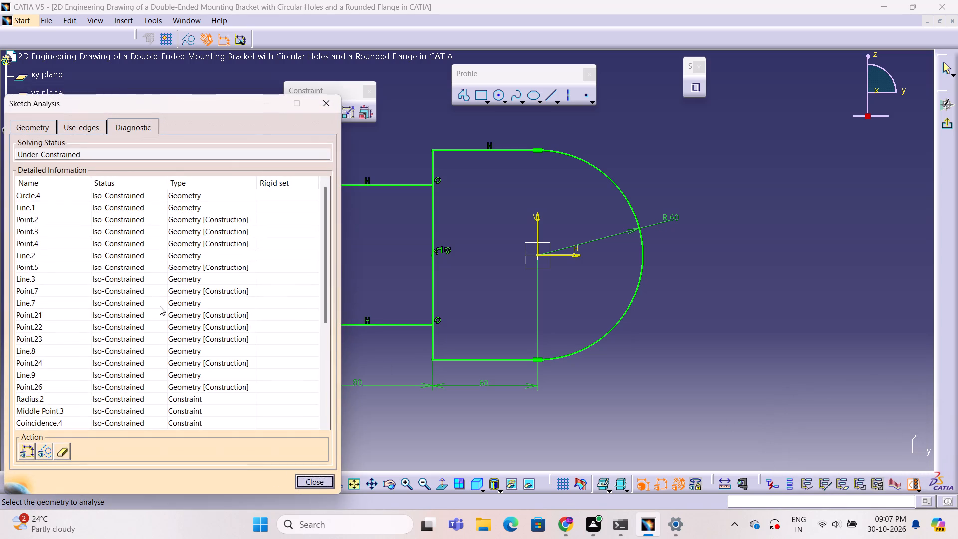
scroll(91, 236, down, 4)
click(42, 128)
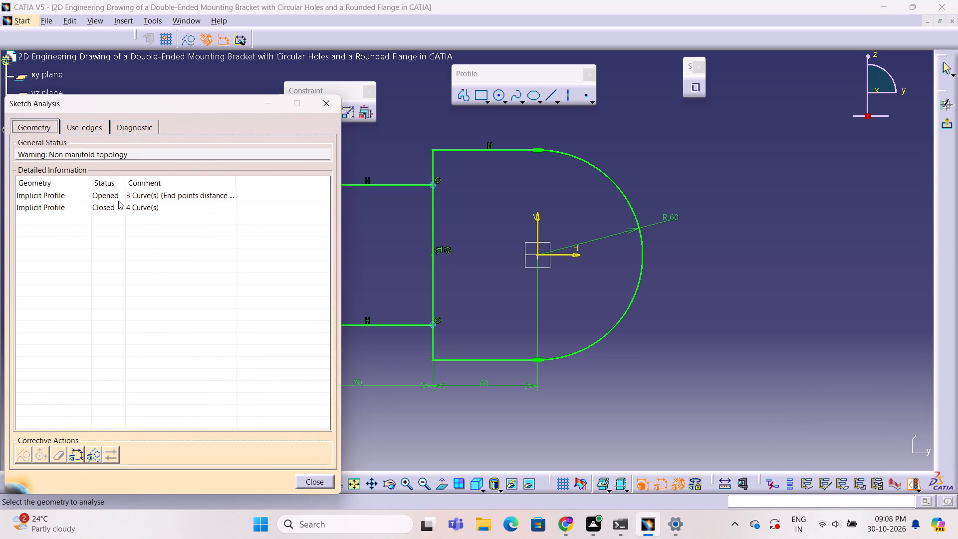
click(118, 201)
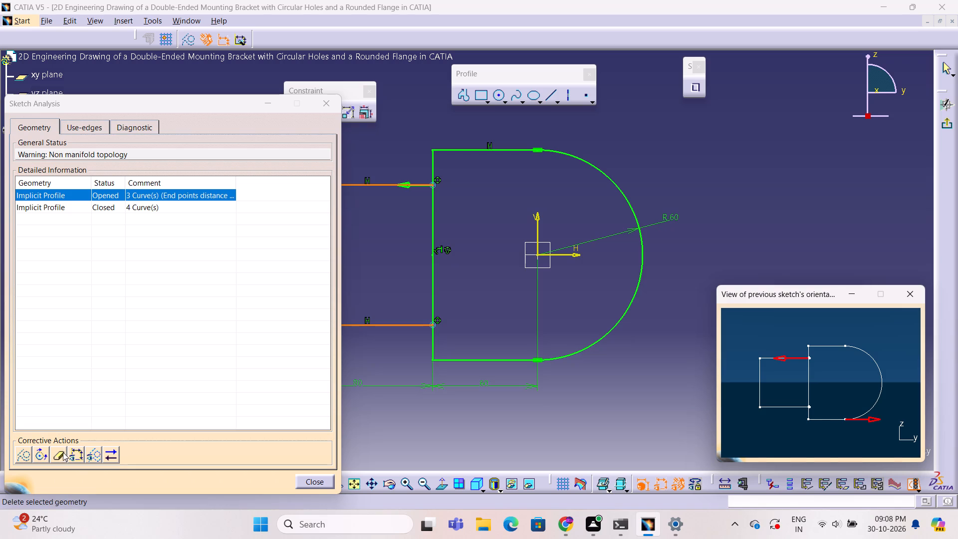
click(62, 454)
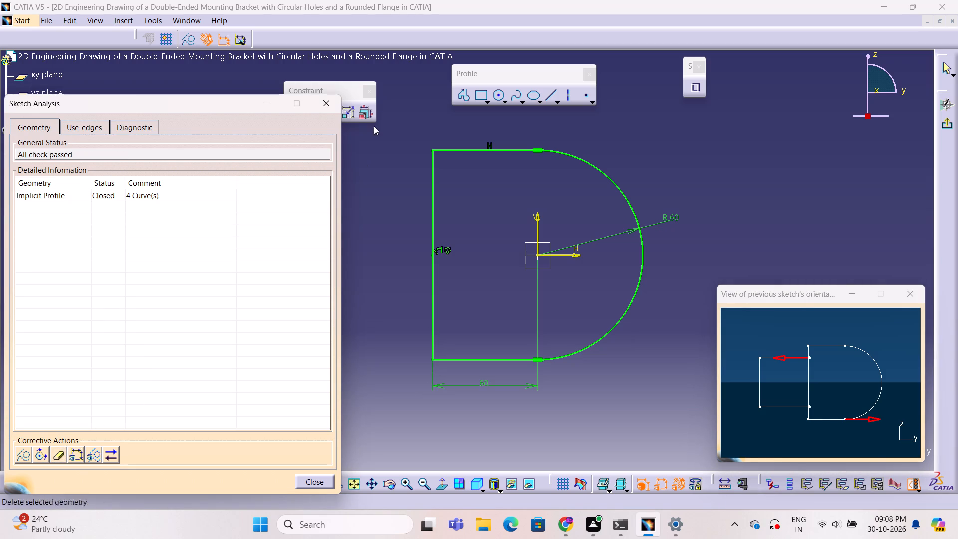
click(326, 103)
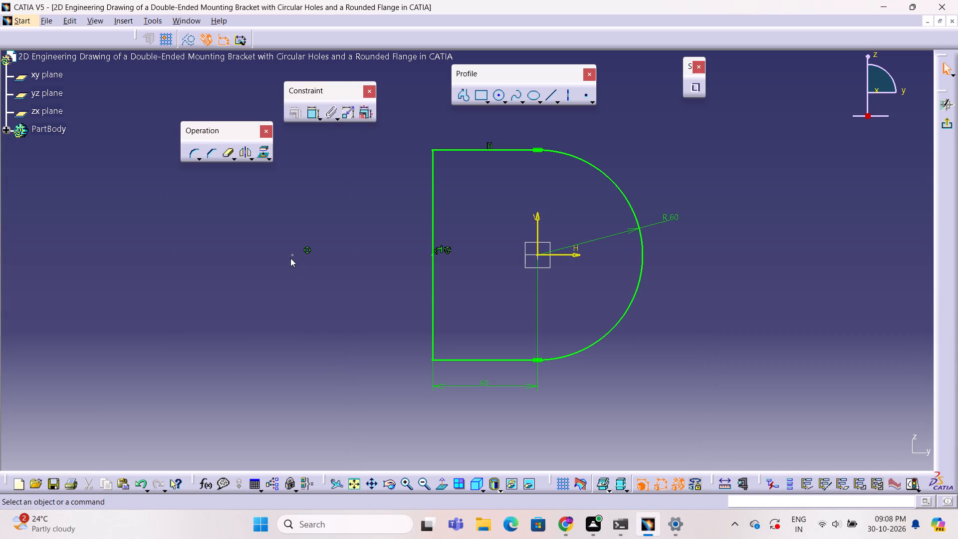
Delete the leftover midpoint of the removed end line on the horizontal axis.
click(291, 256)
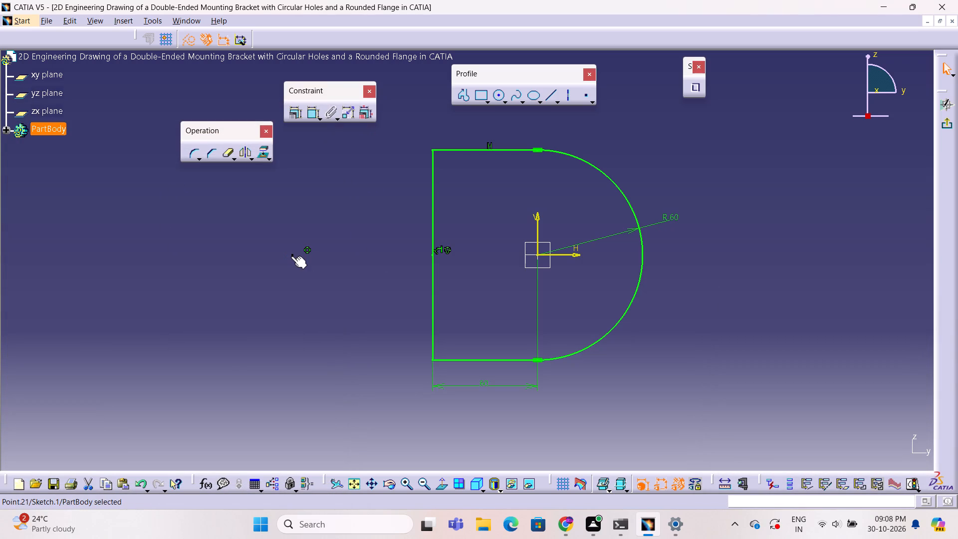
key(Delete)
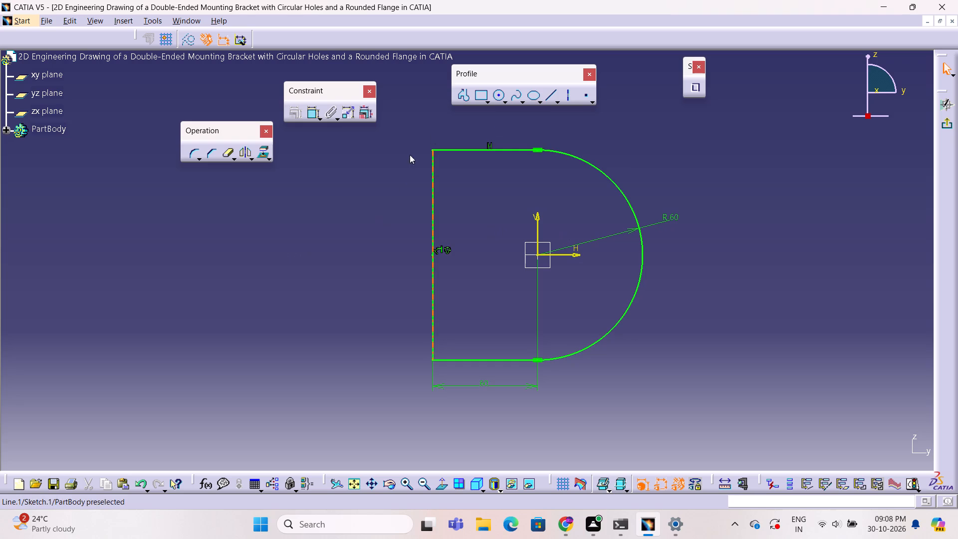
Sketch a vertical 80 mm line centred on the horizontal axis at about H -147 mm, facing the D-shape's straight side.
click(549, 102)
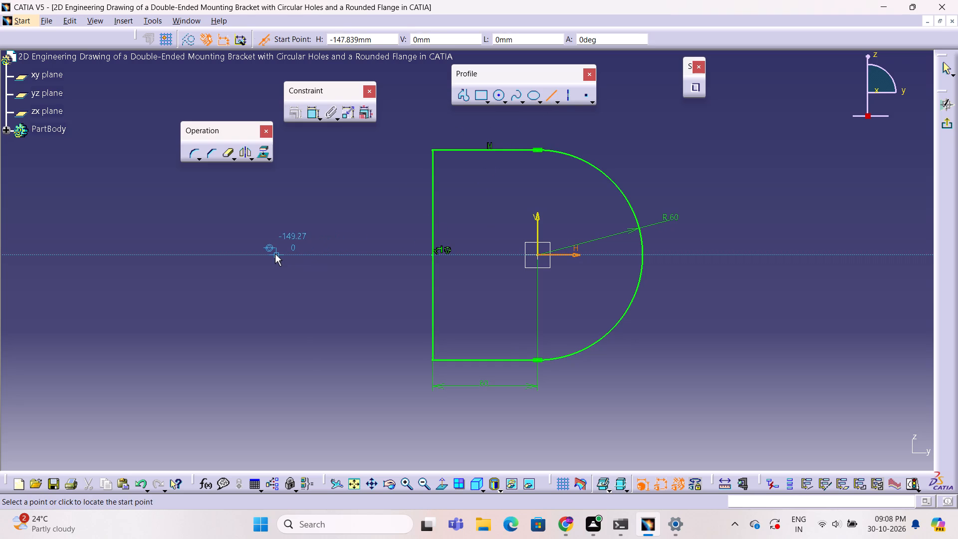
click(281, 257)
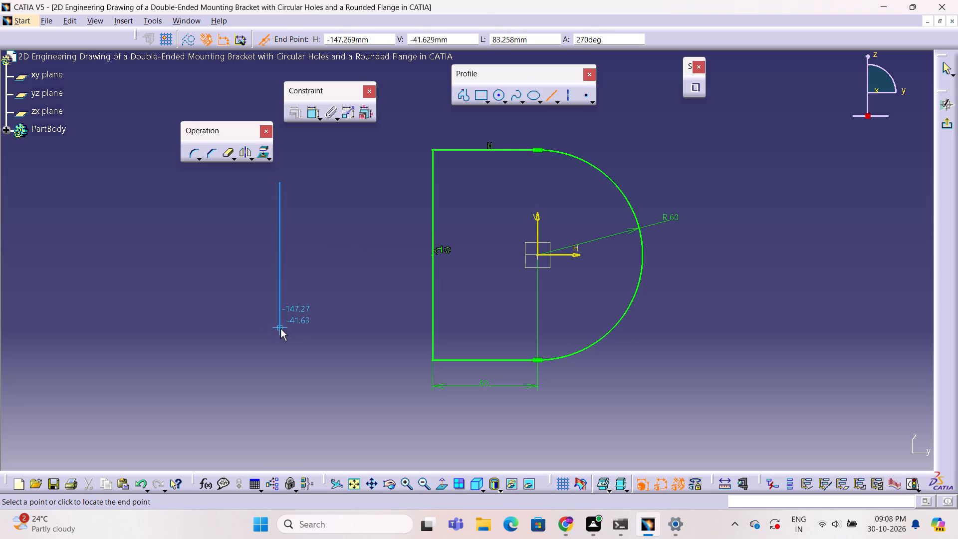
key(Tab)
key(Tab)
key(Tab)
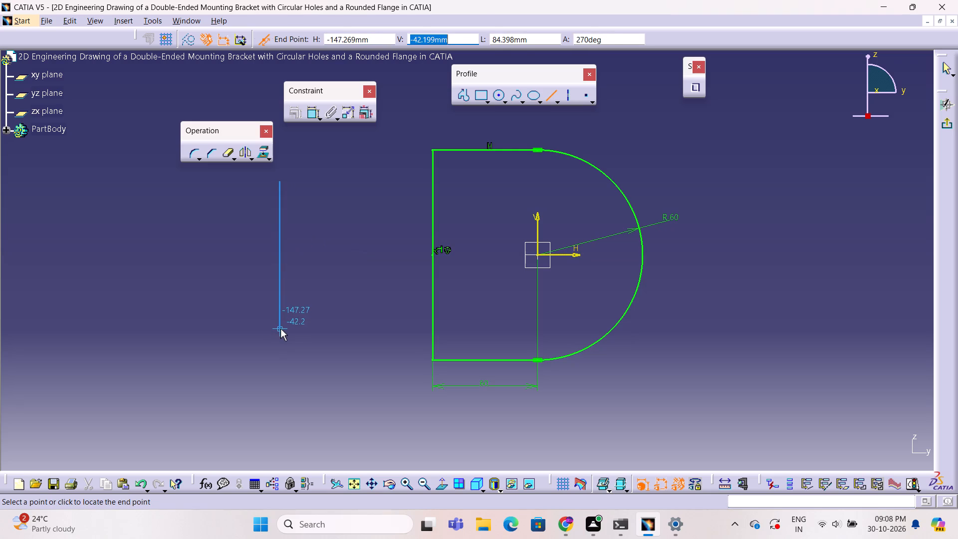
key(Tab)
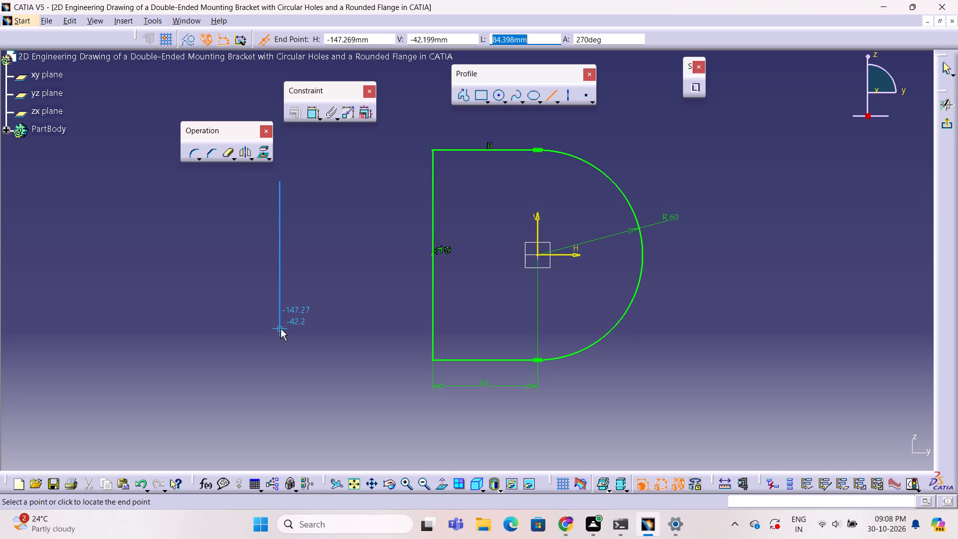
key(8)
key(0)
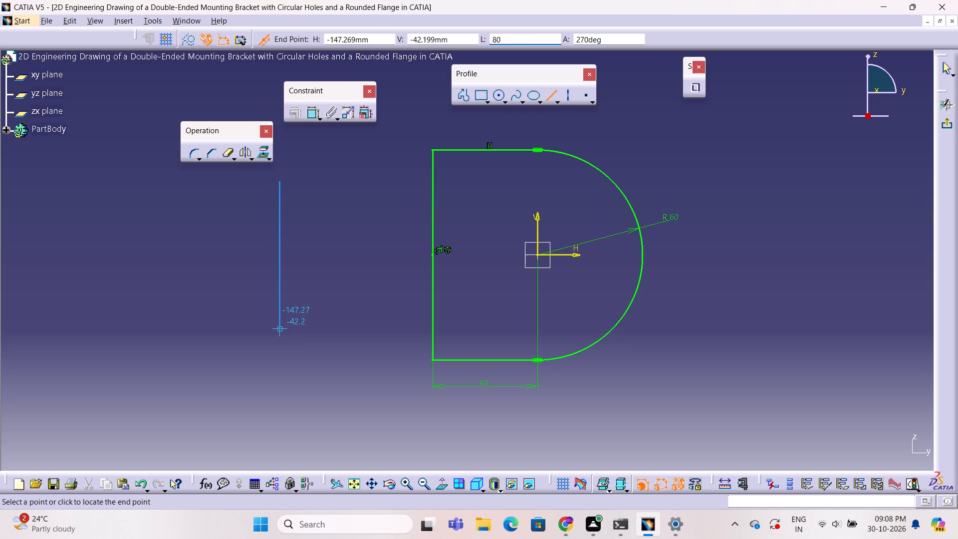
key(Return)
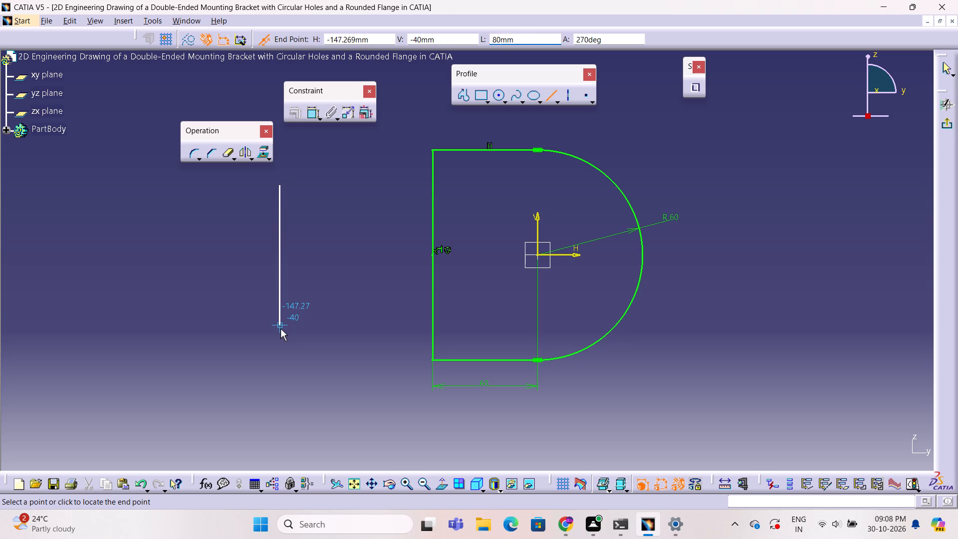
click(282, 329)
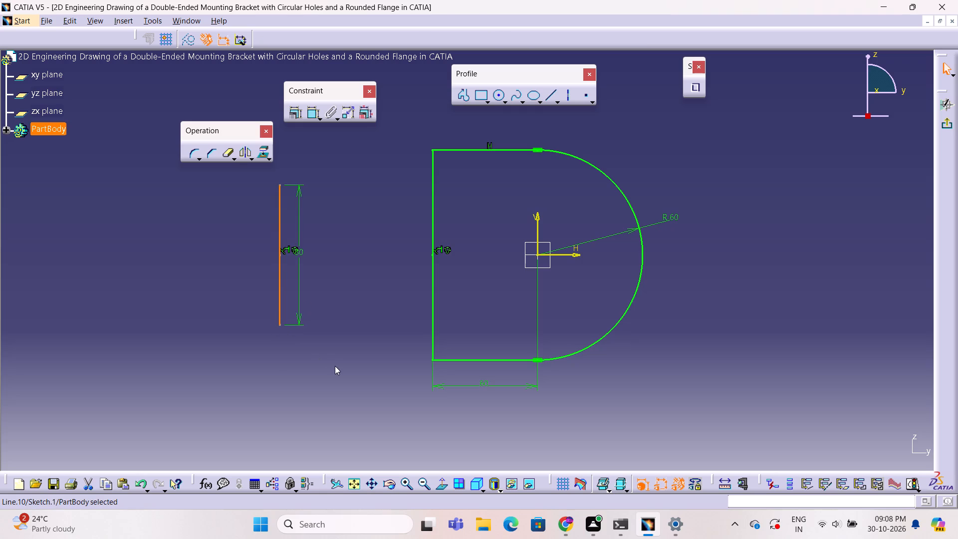
Move the new line's length dimension to its outer side, away from the D-shape.
drag(298, 186, 253, 195)
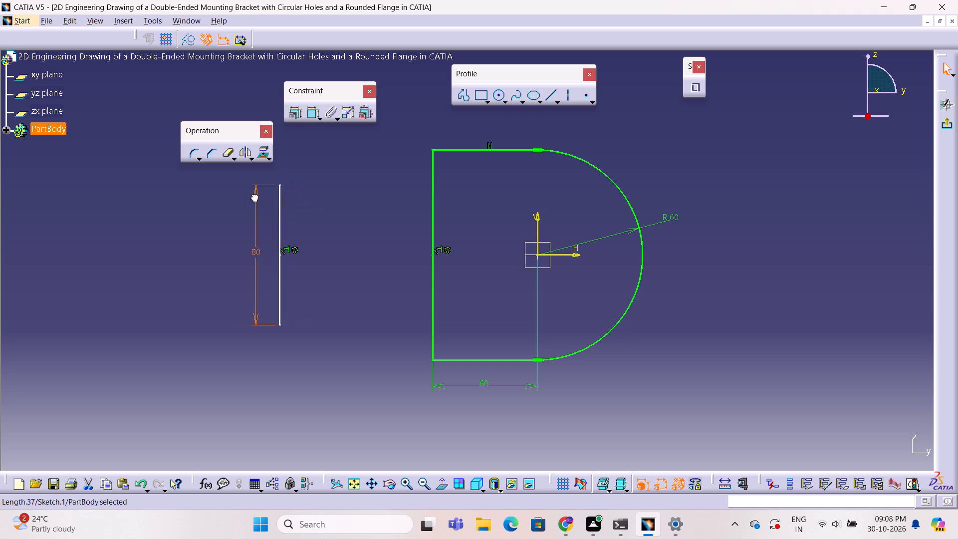
drag(253, 195, 211, 201)
click(315, 252)
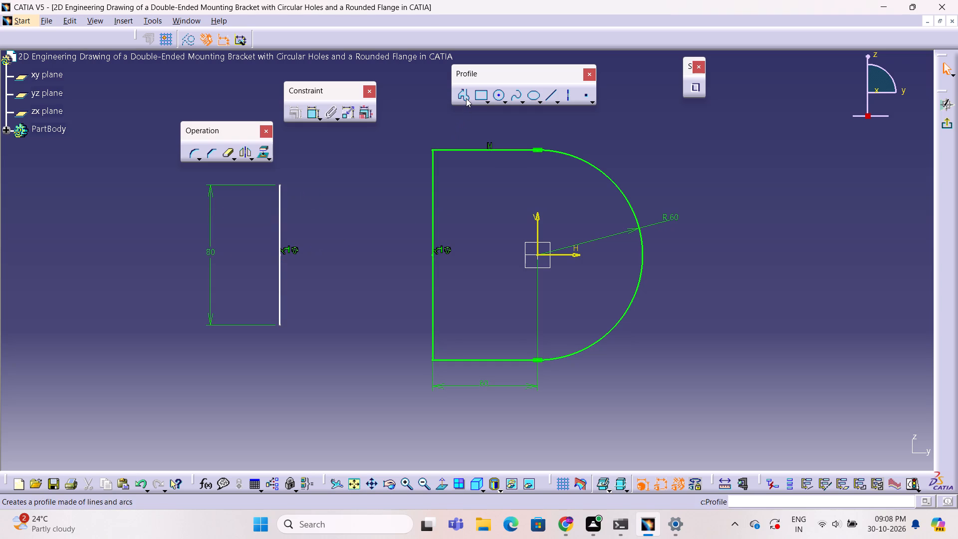
Constrain the distance between the vertical end line and the D-shape's straight side to 80 mm.
click(312, 119)
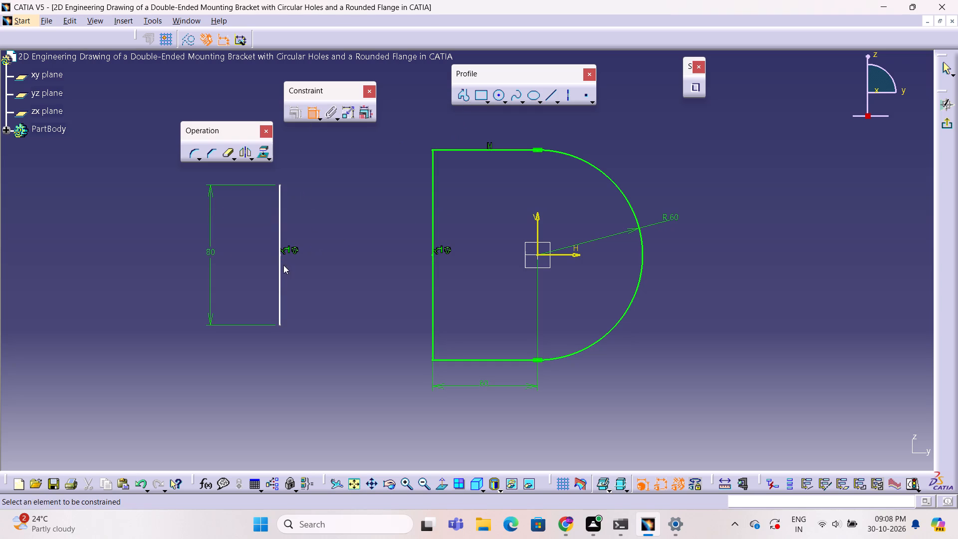
click(280, 268)
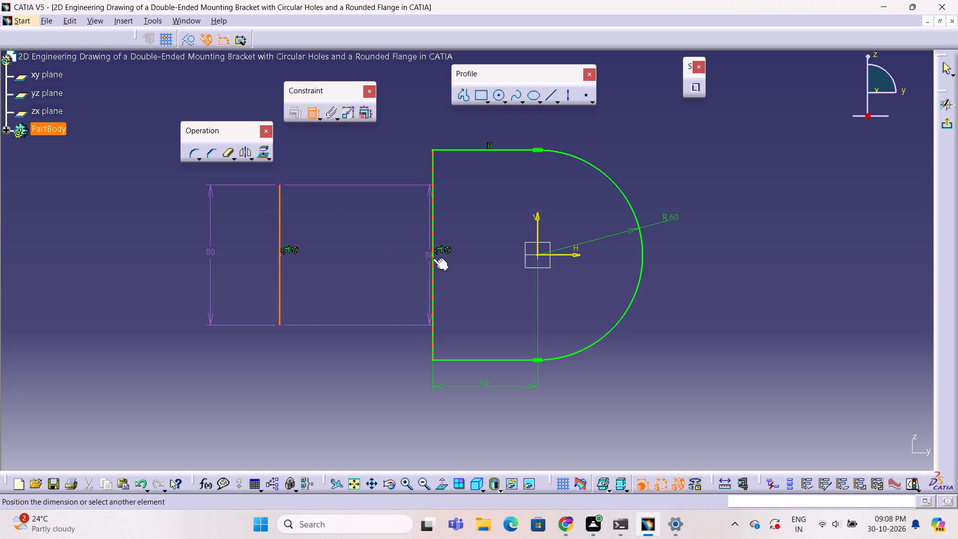
click(433, 258)
click(354, 381)
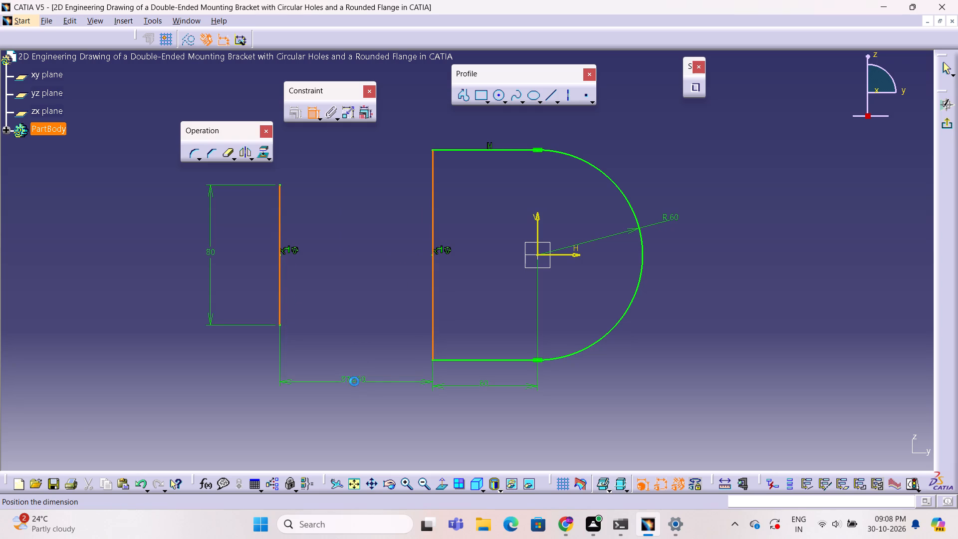
double_click(355, 379)
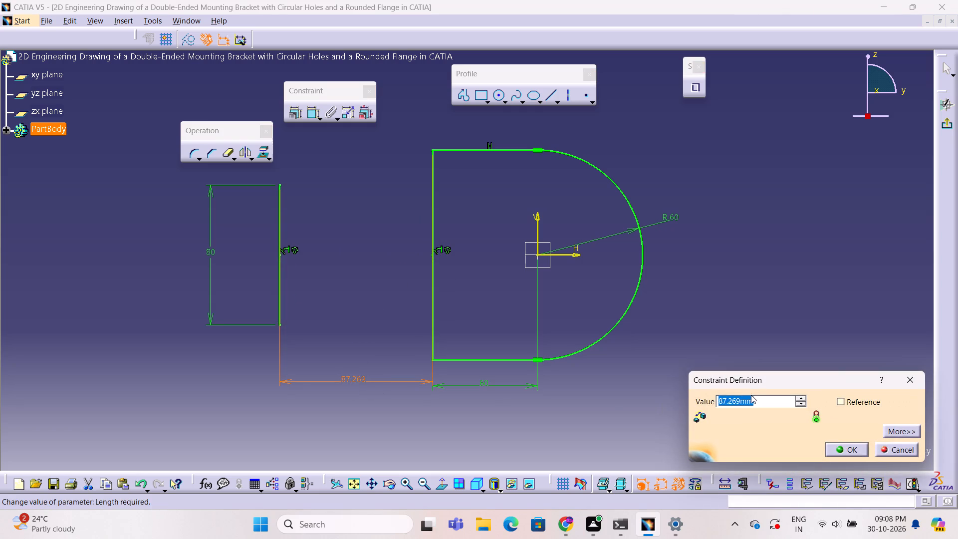
double_click(784, 401)
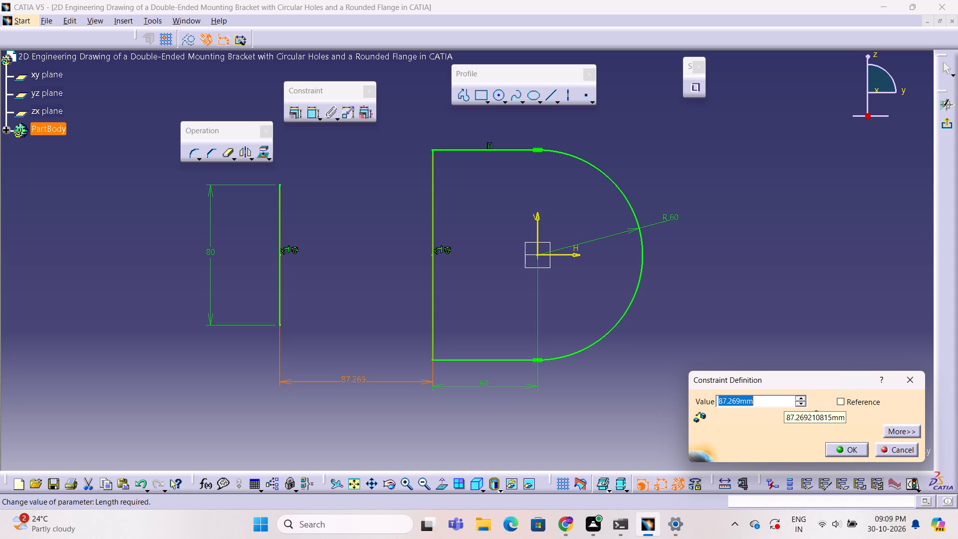
key(8)
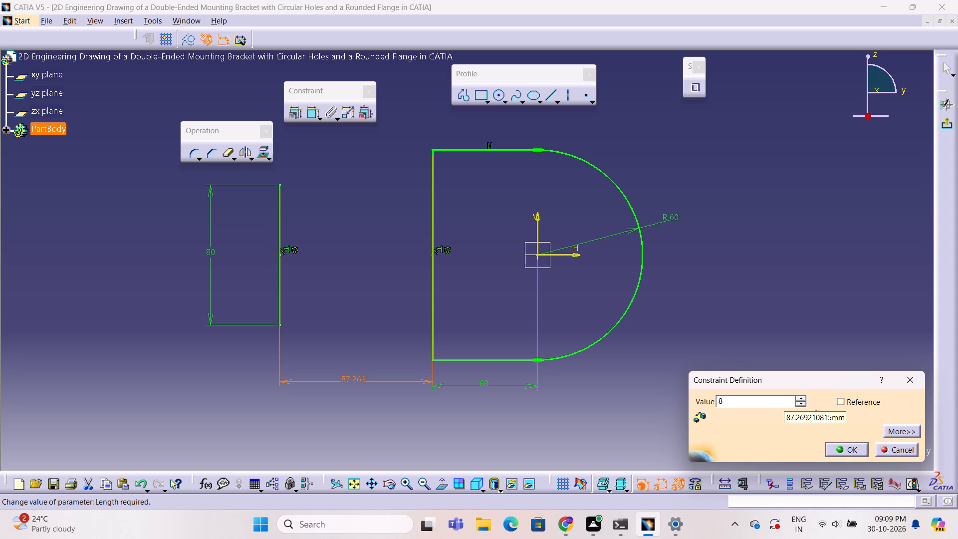
key(0)
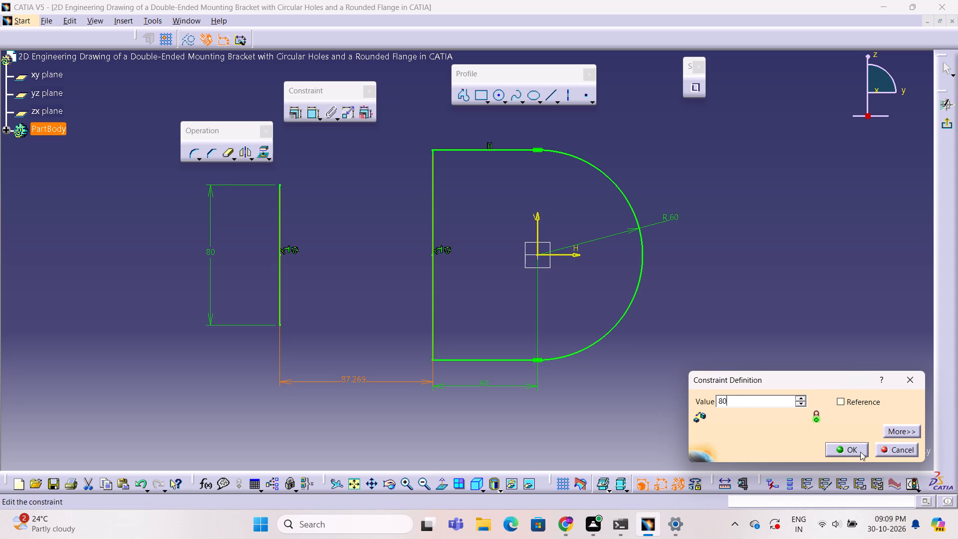
click(860, 452)
click(734, 407)
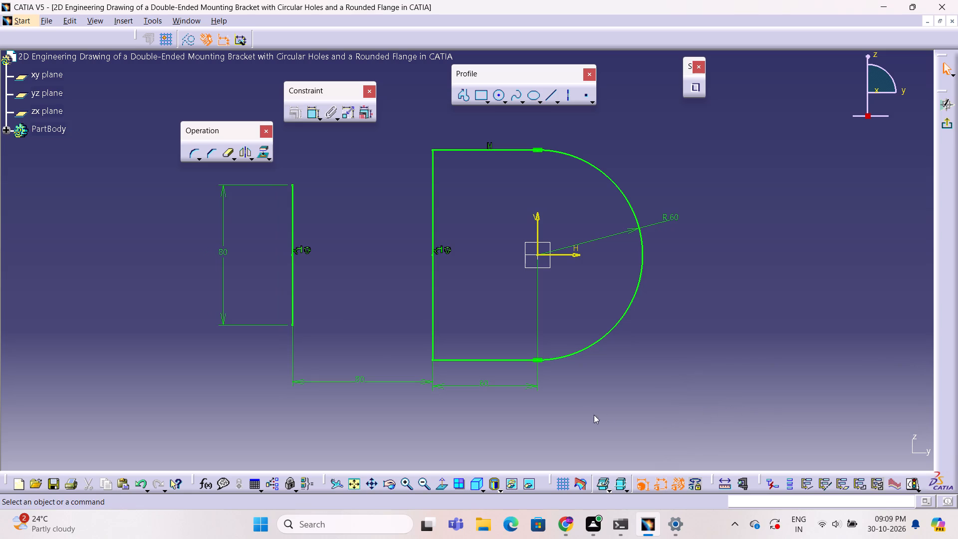
Sketch a horizontal profile line from the end line's upper endpoint to the D-shape's straight side.
click(466, 99)
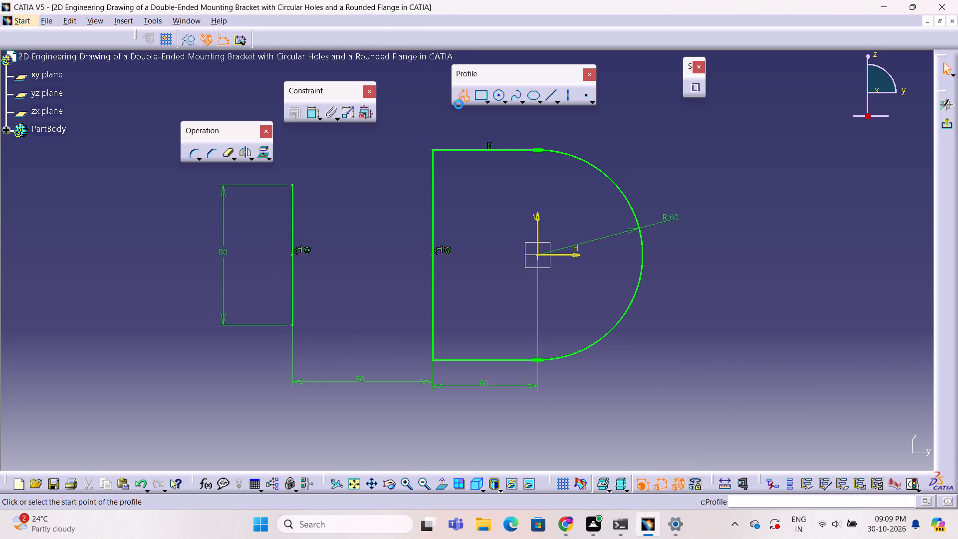
click(293, 185)
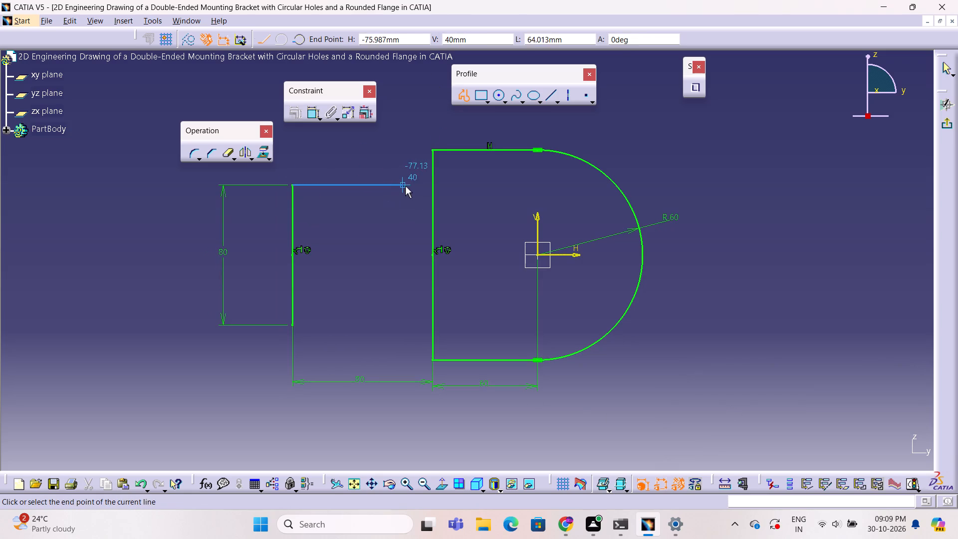
click(432, 184)
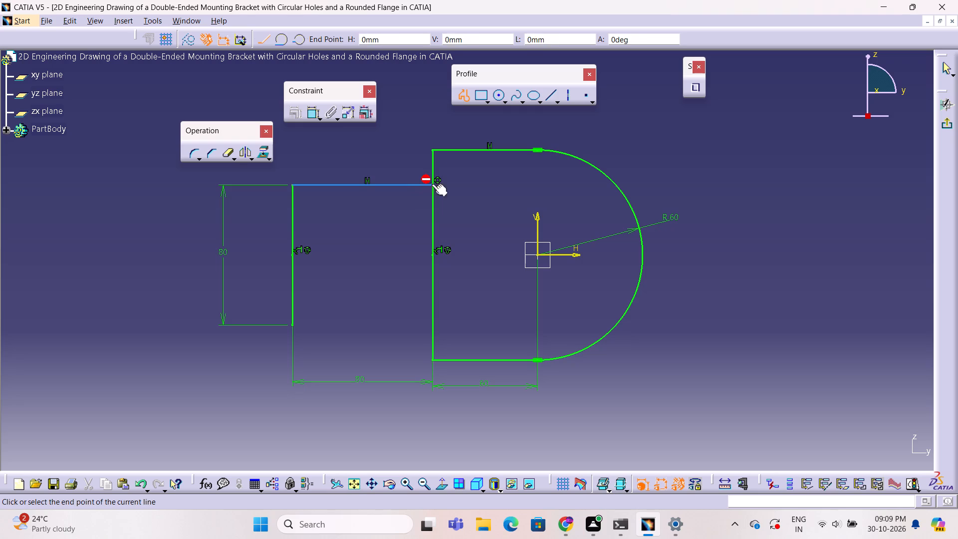
key(Escape)
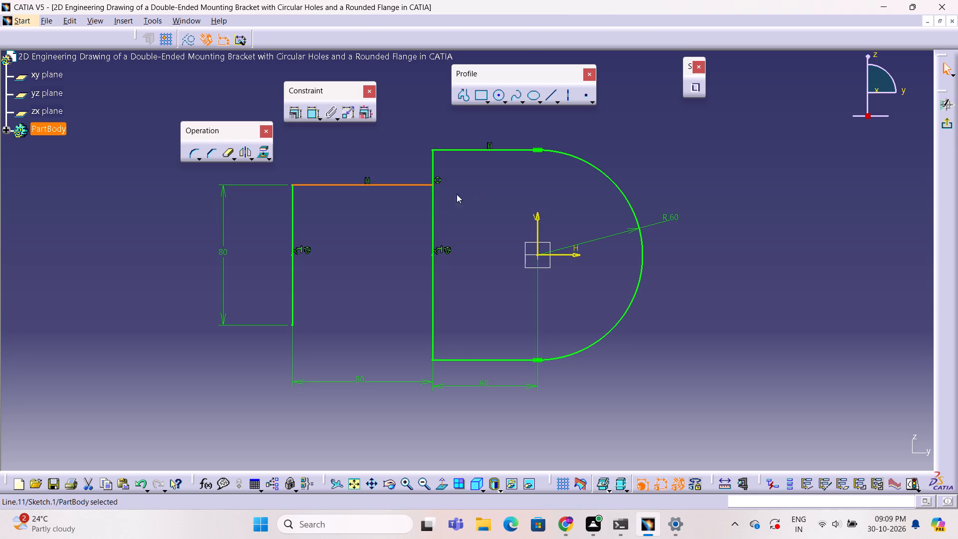
Sketch an 80 mm horizontal profile line from the end line's lower endpoint to the D-shape's straight side.
click(470, 100)
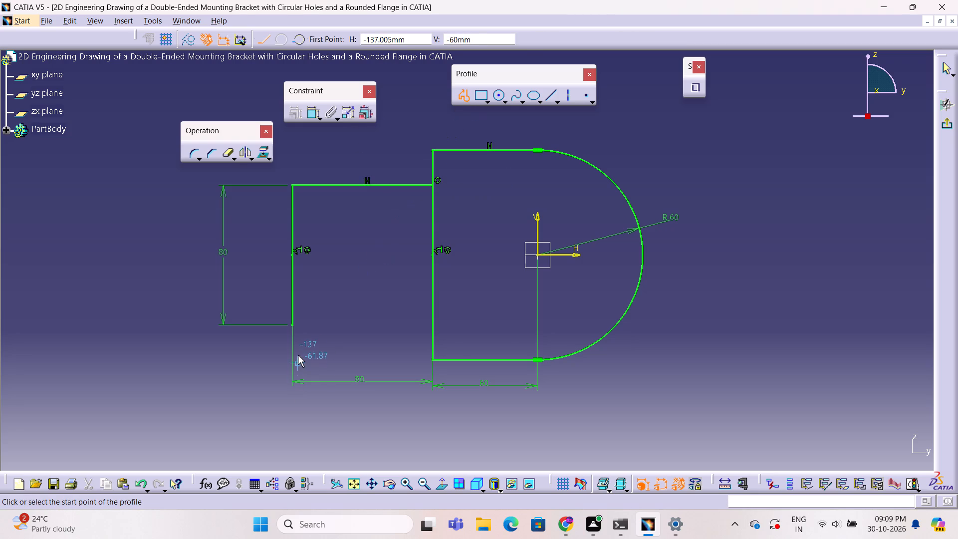
click(291, 325)
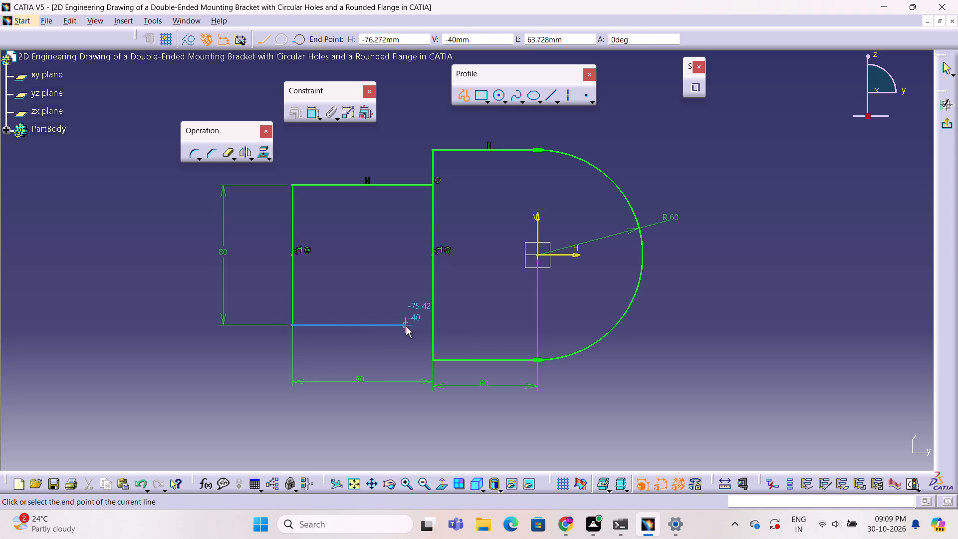
click(431, 325)
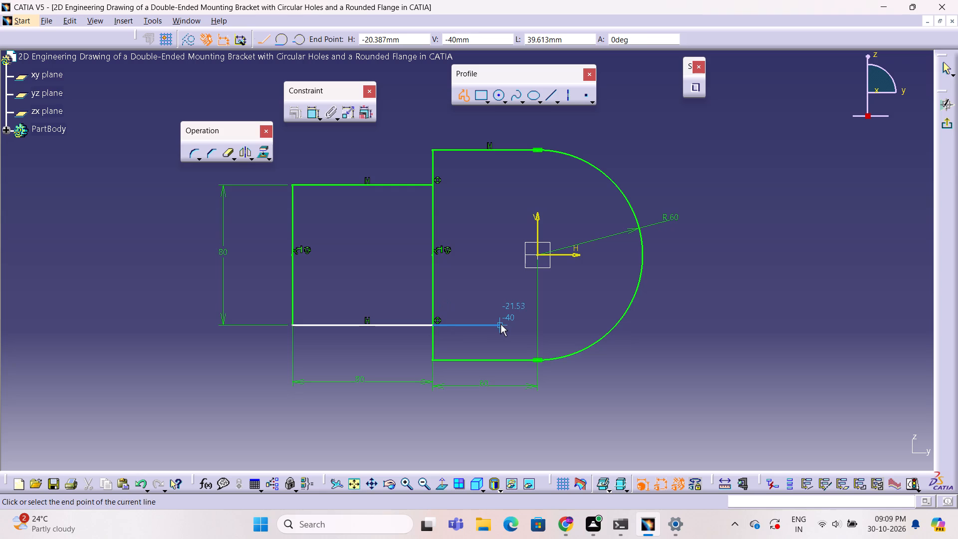
key(Escape)
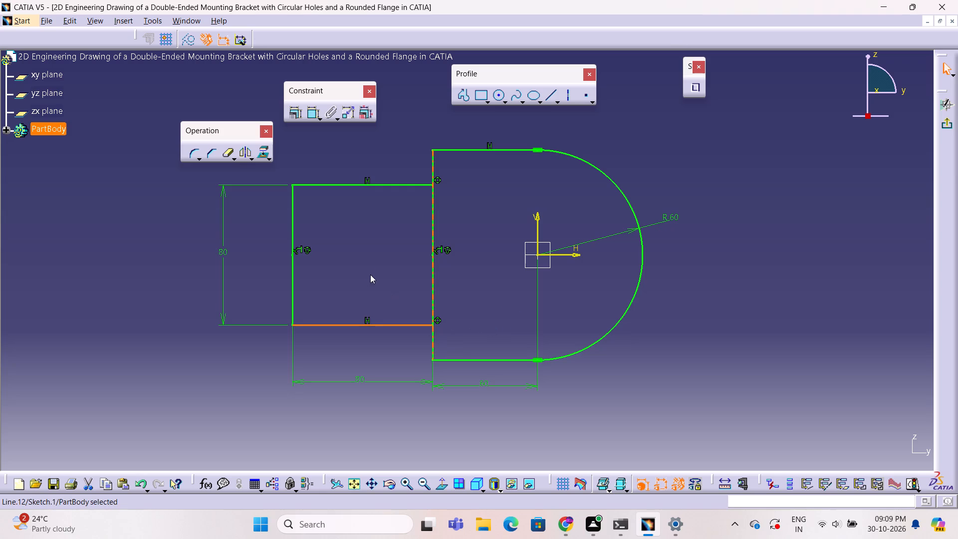
click(370, 274)
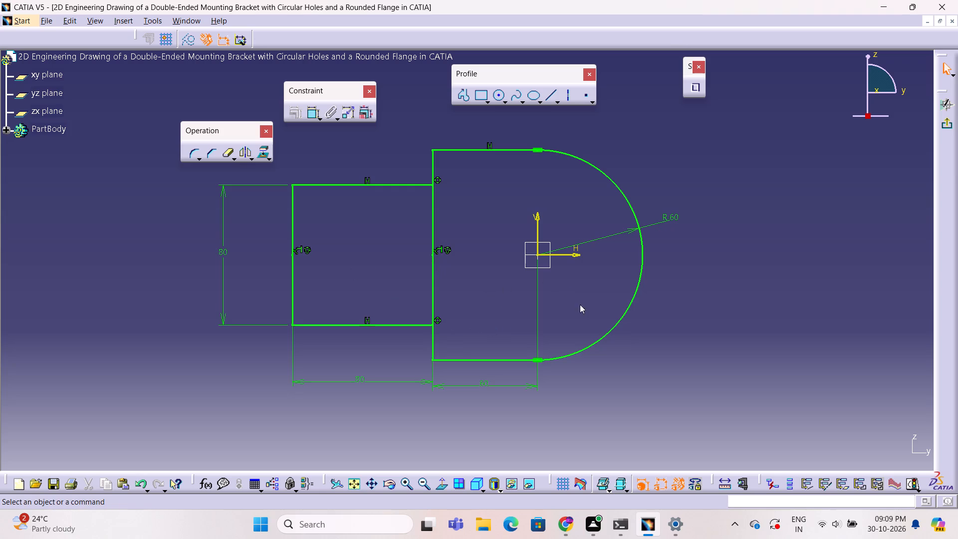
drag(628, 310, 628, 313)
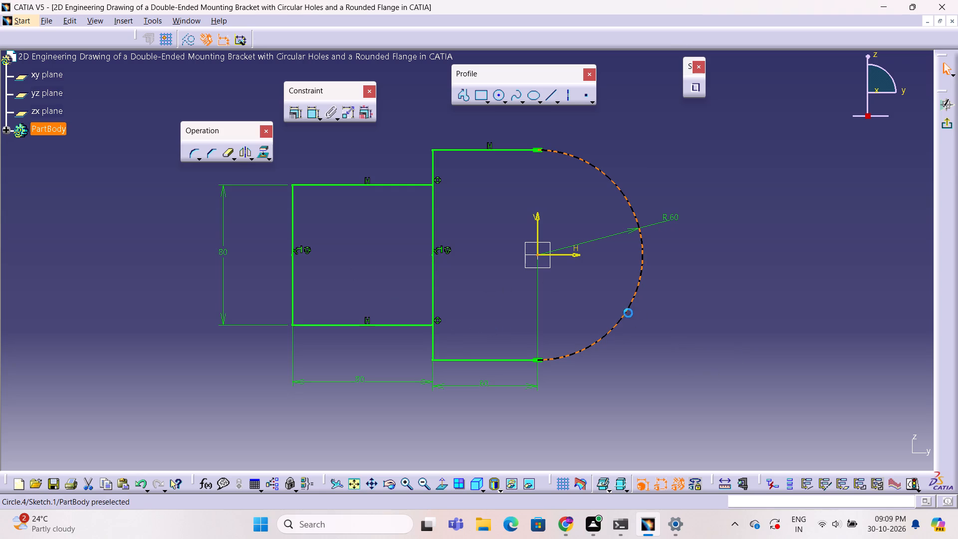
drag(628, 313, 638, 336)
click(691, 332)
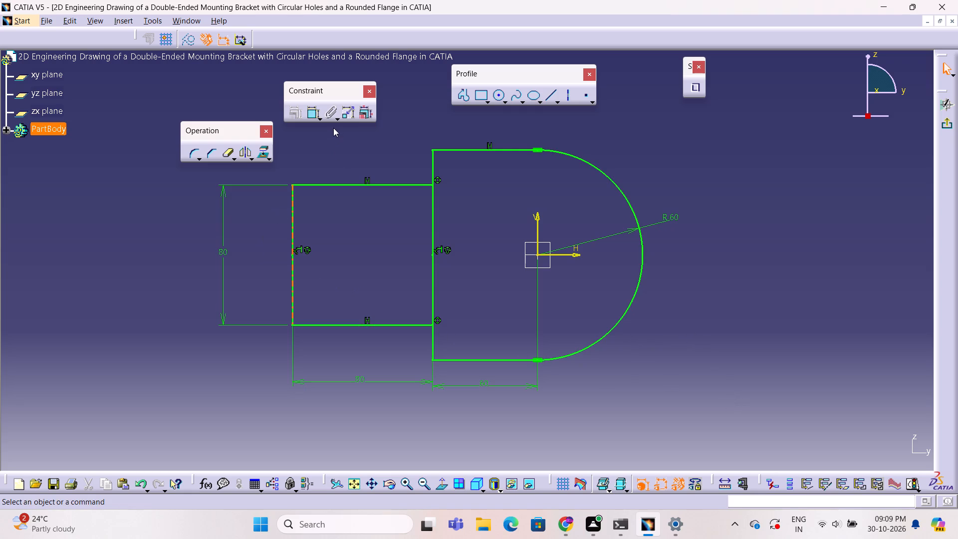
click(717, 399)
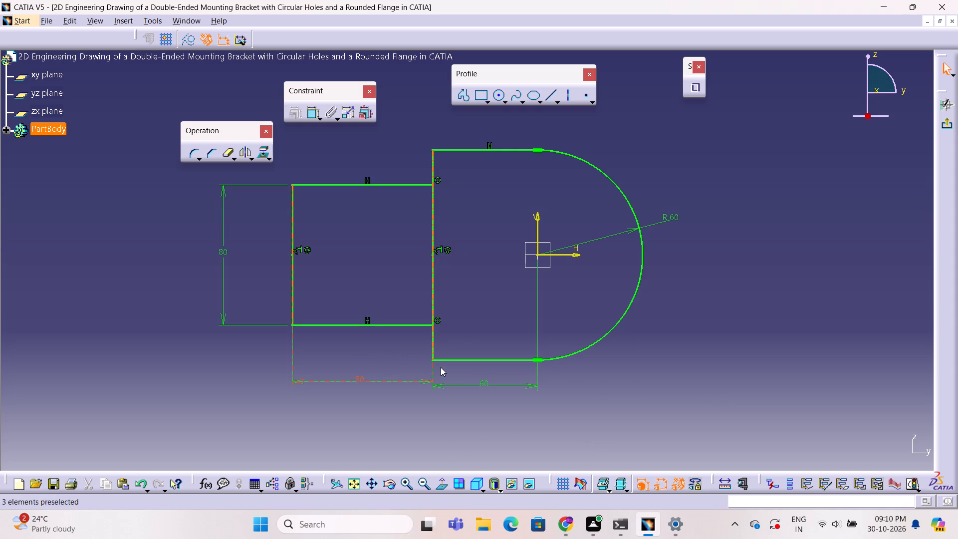
Run a sketch analysis and examine the constraint diagnostics and the open or closed status of the profiles.
click(913, 485)
click(913, 429)
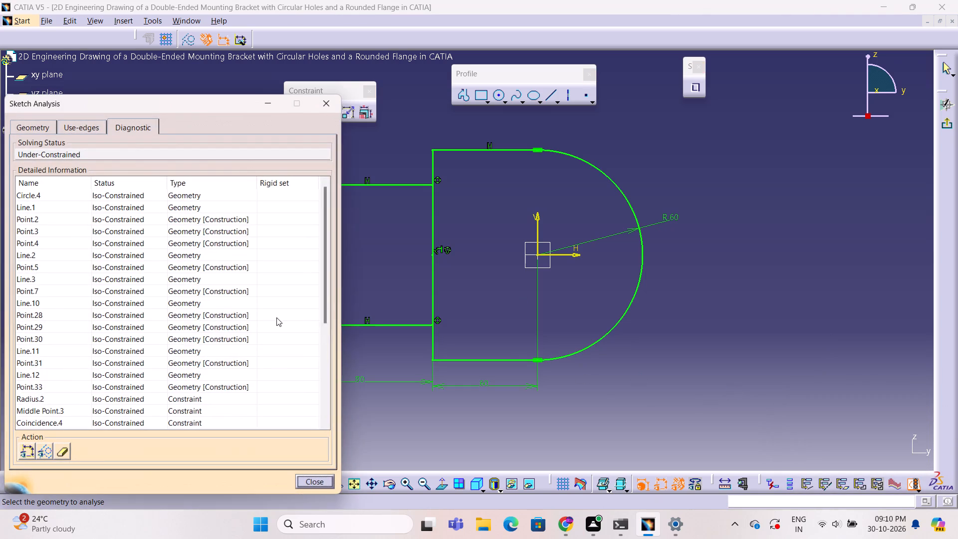
scroll(276, 316, down, 9)
scroll(276, 315, up, 9)
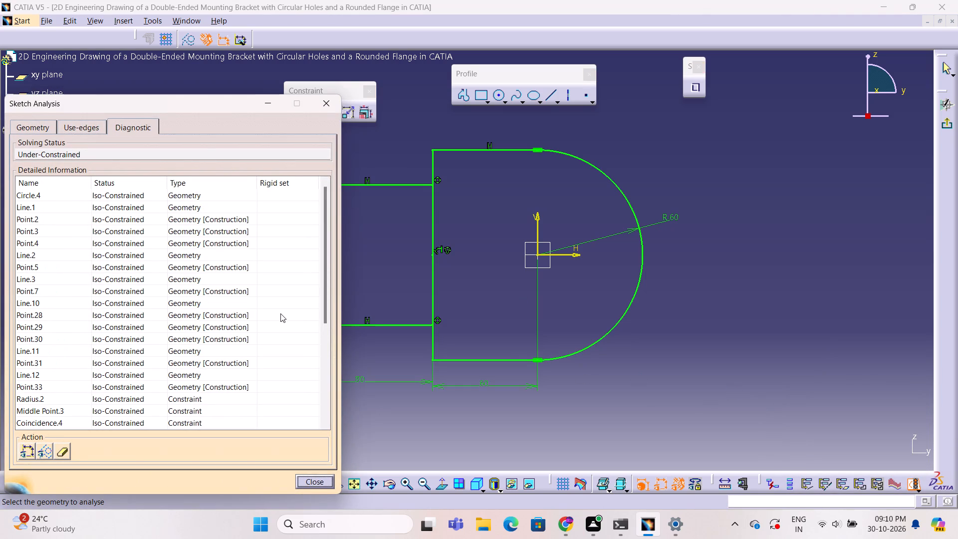
click(41, 123)
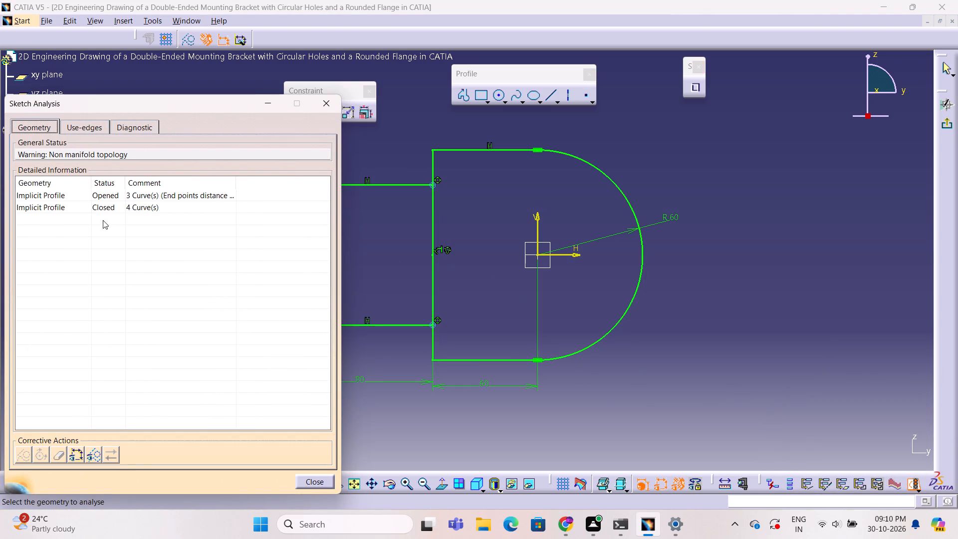
click(332, 110)
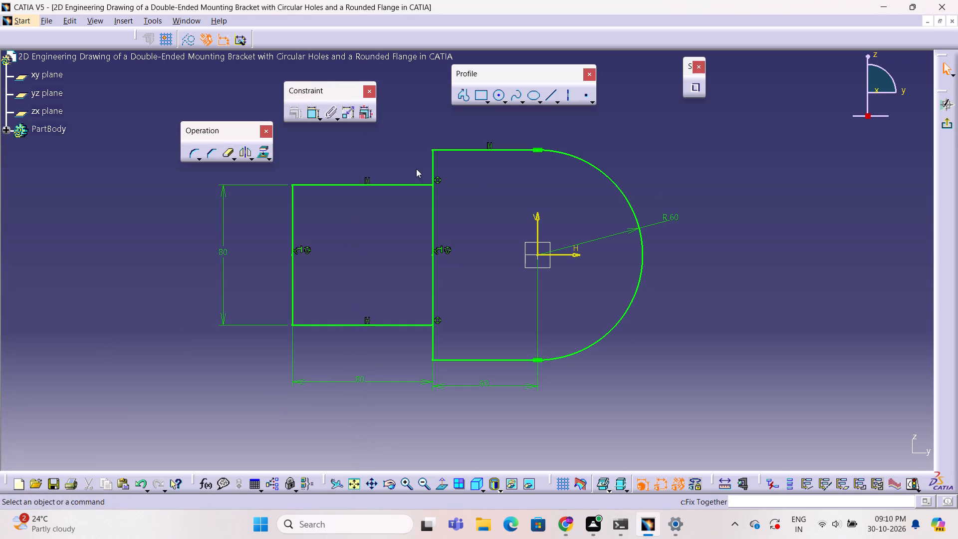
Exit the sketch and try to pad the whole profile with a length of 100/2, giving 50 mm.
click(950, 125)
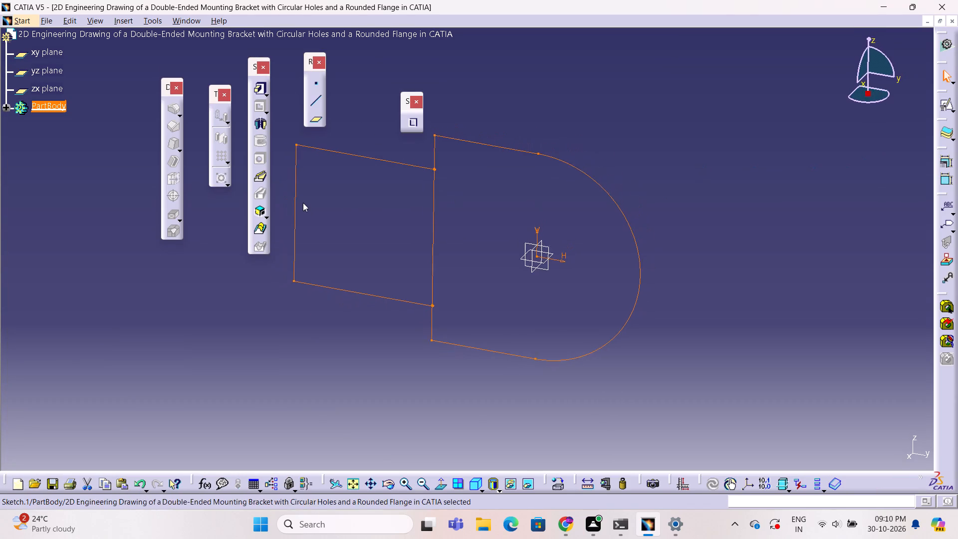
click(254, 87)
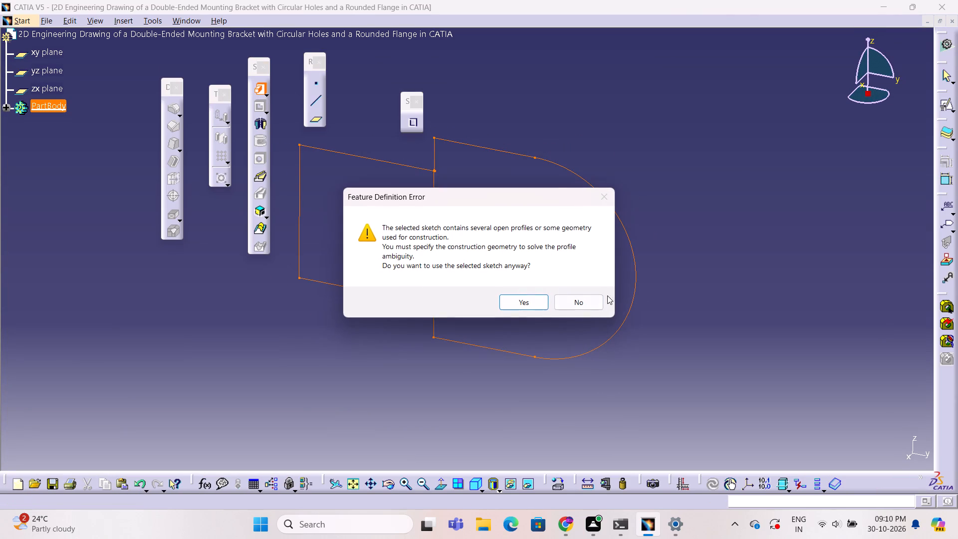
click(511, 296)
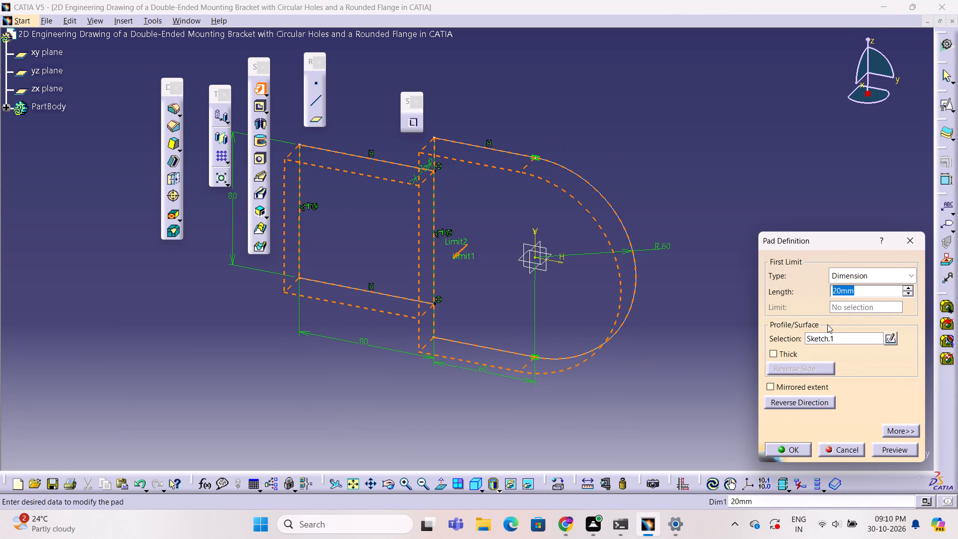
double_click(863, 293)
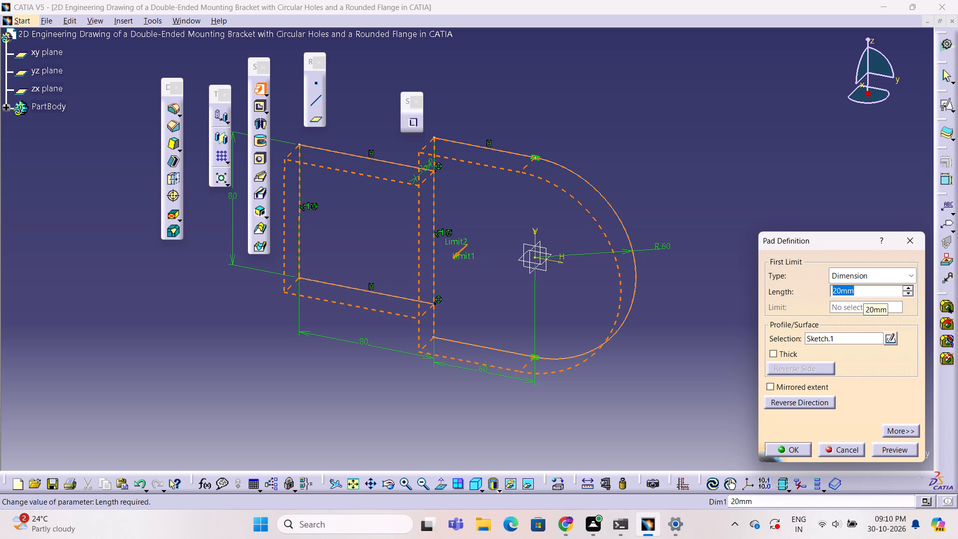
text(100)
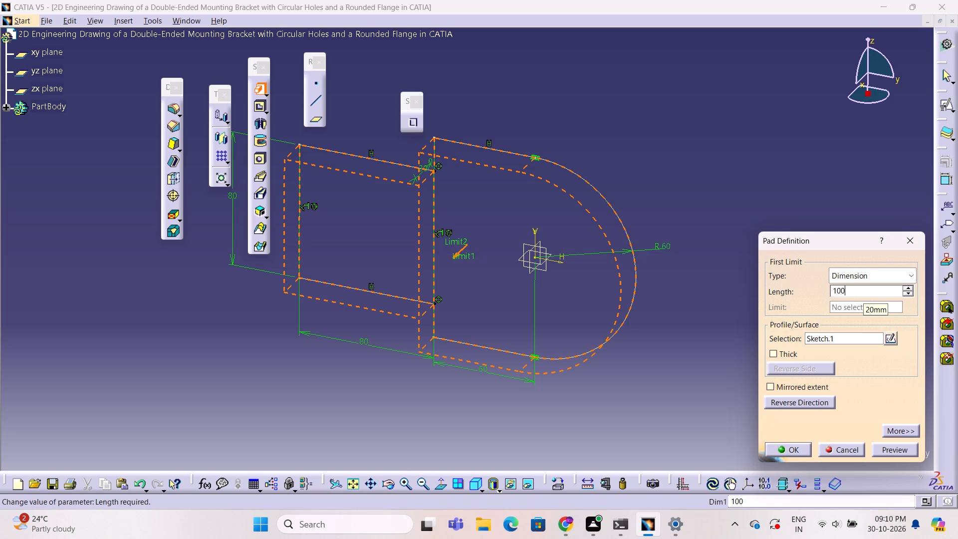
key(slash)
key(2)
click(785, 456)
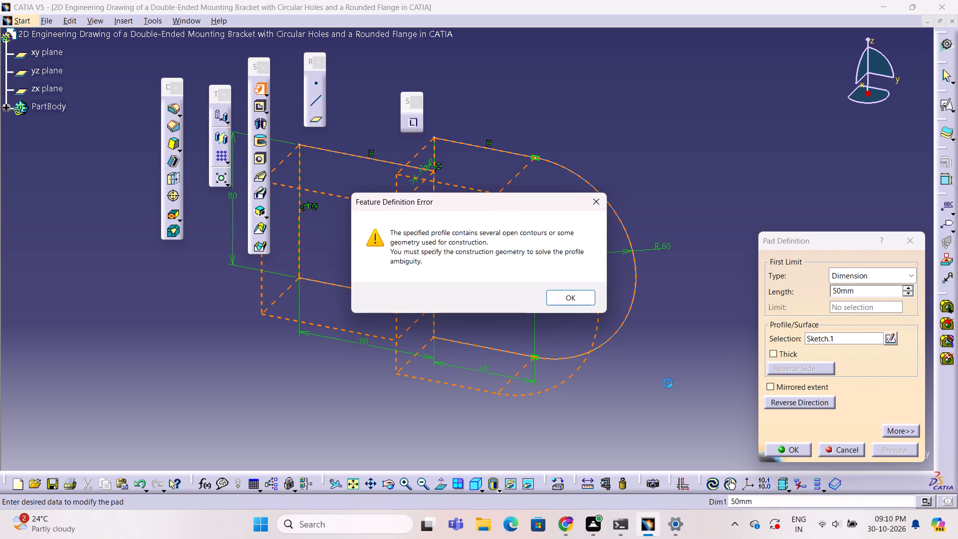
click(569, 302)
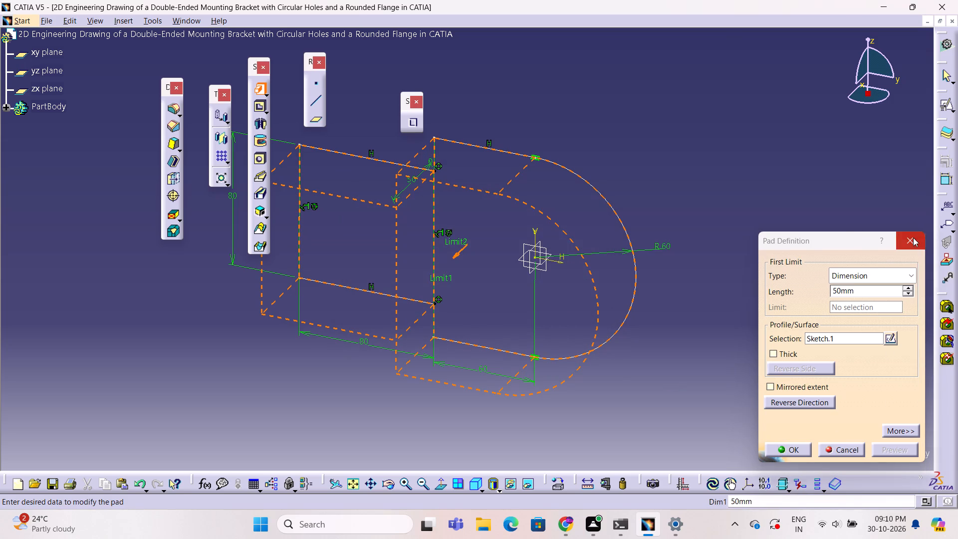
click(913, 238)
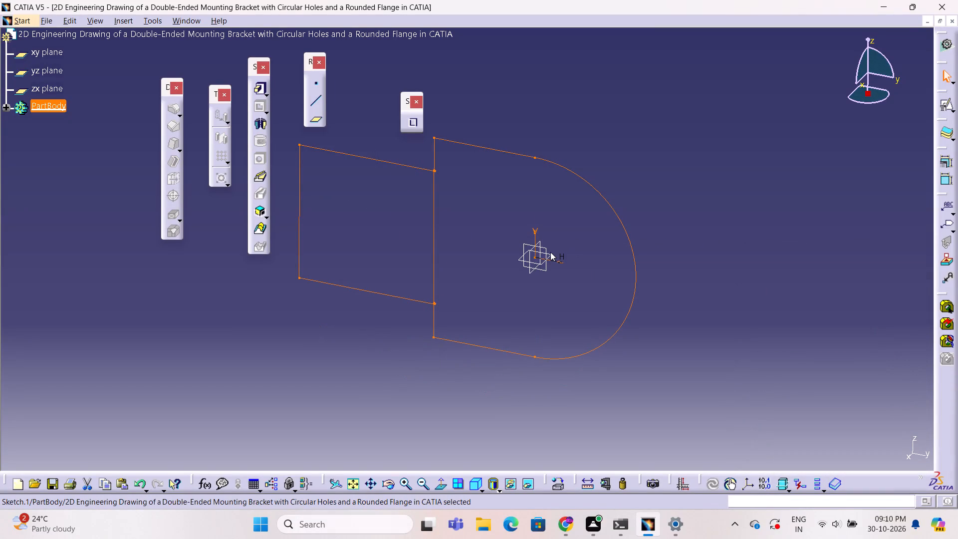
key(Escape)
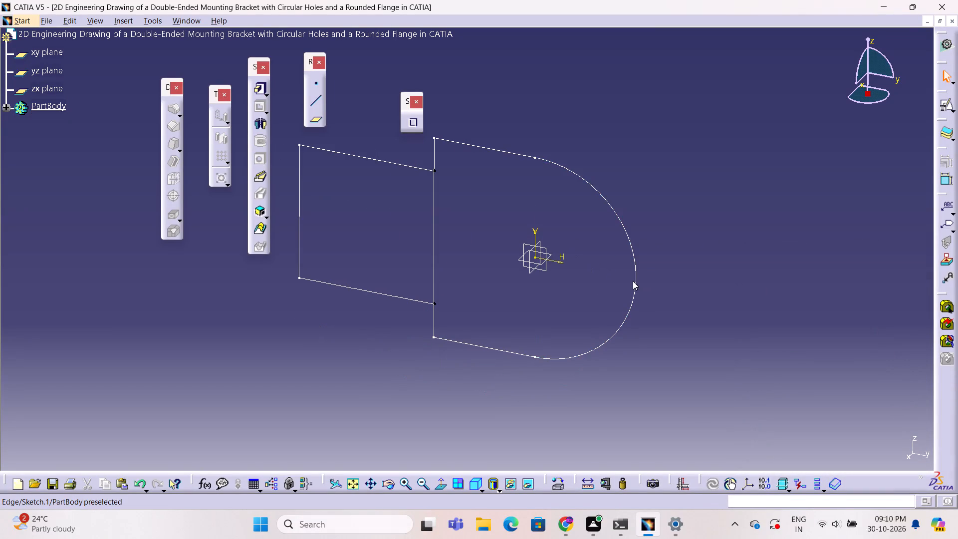
Reopen the D-shape and rectangle sketch for editing.
double_click(636, 281)
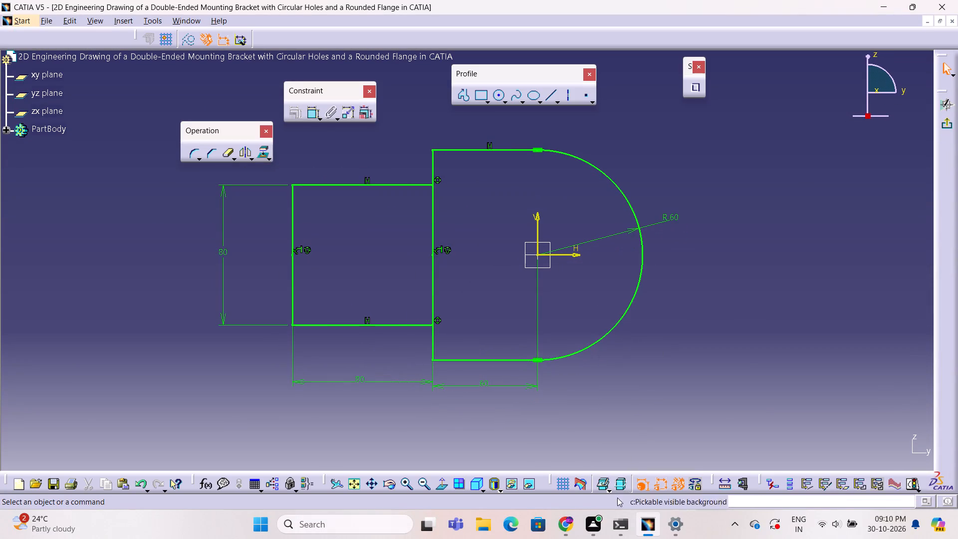
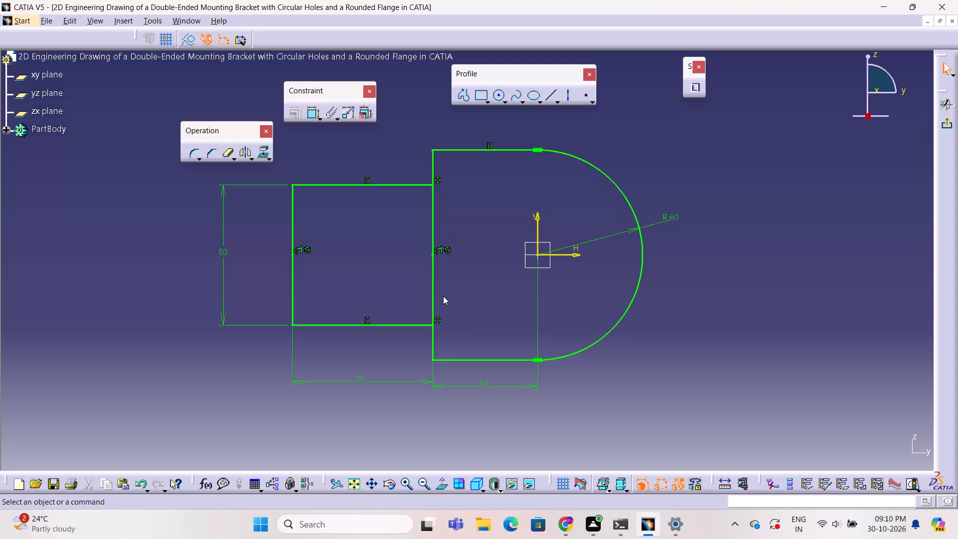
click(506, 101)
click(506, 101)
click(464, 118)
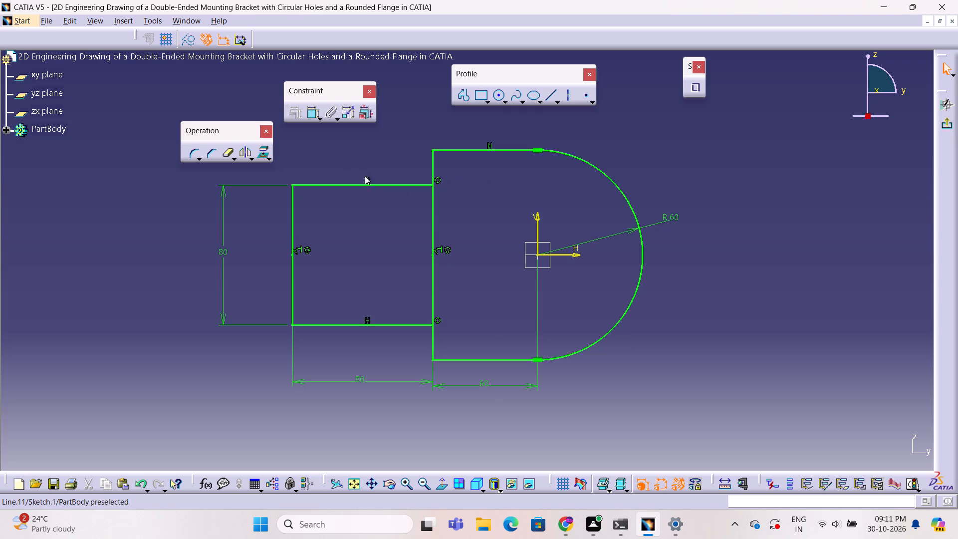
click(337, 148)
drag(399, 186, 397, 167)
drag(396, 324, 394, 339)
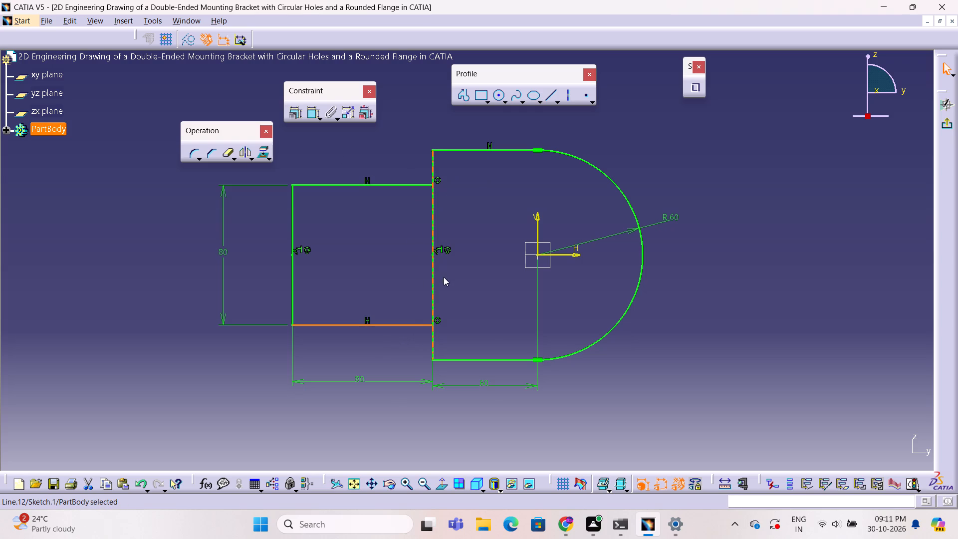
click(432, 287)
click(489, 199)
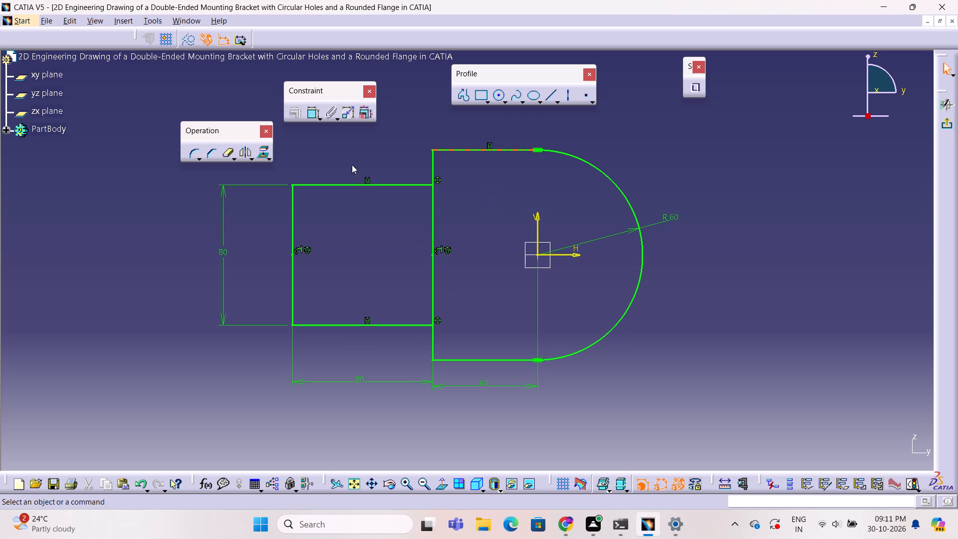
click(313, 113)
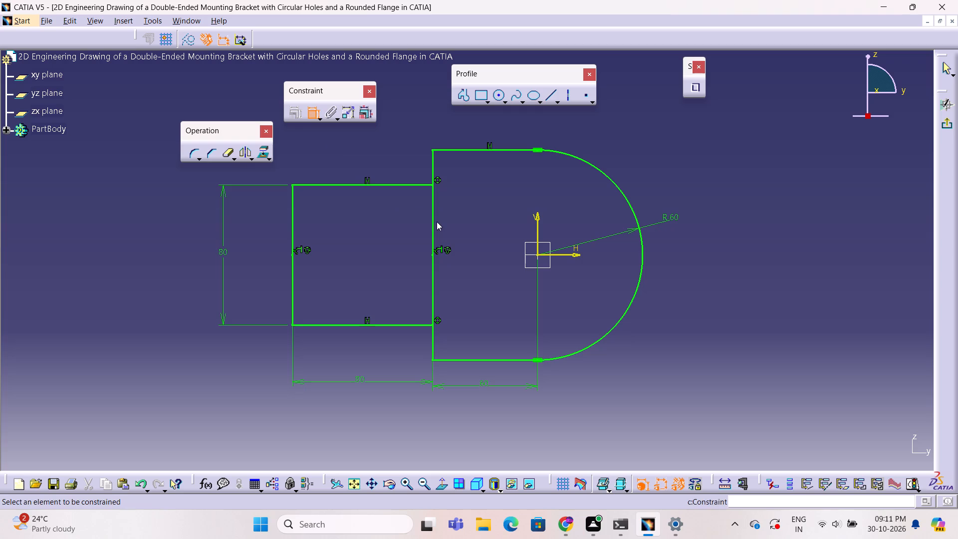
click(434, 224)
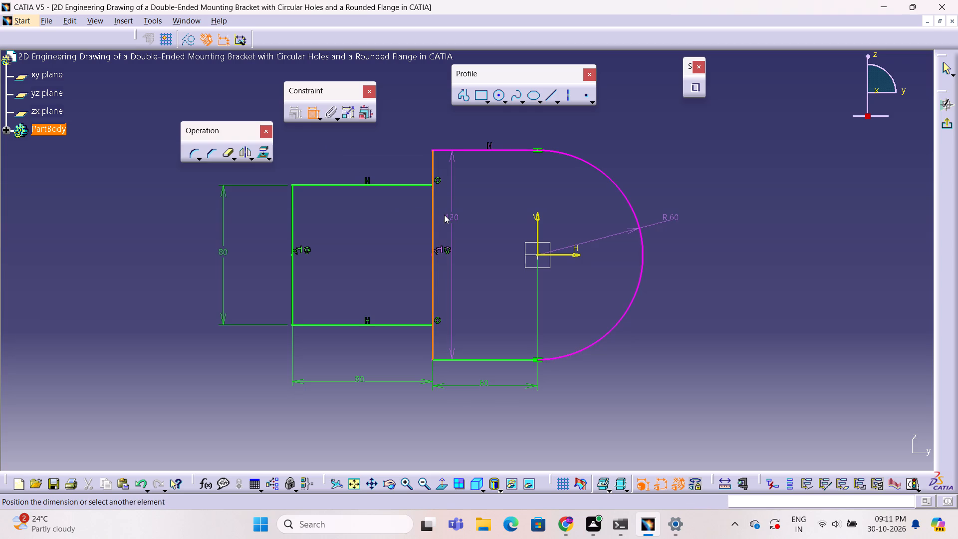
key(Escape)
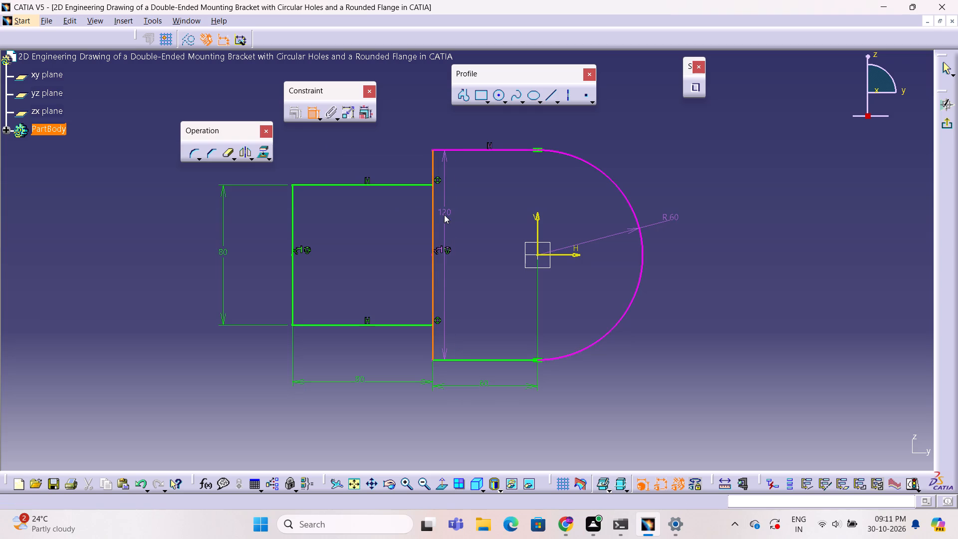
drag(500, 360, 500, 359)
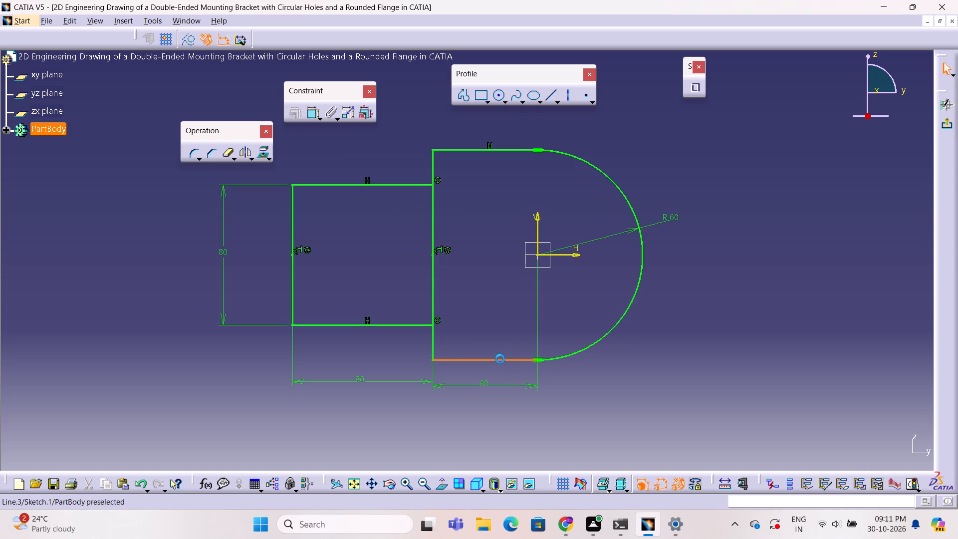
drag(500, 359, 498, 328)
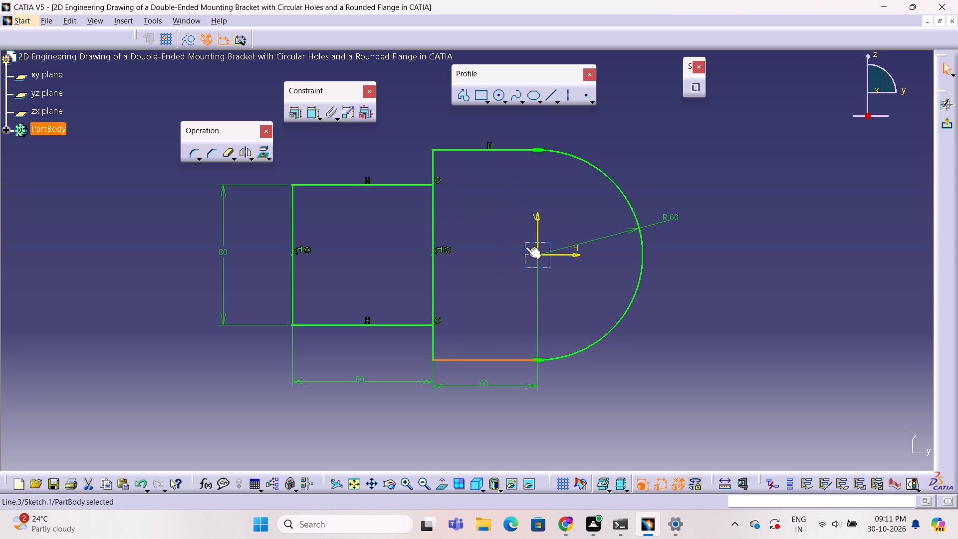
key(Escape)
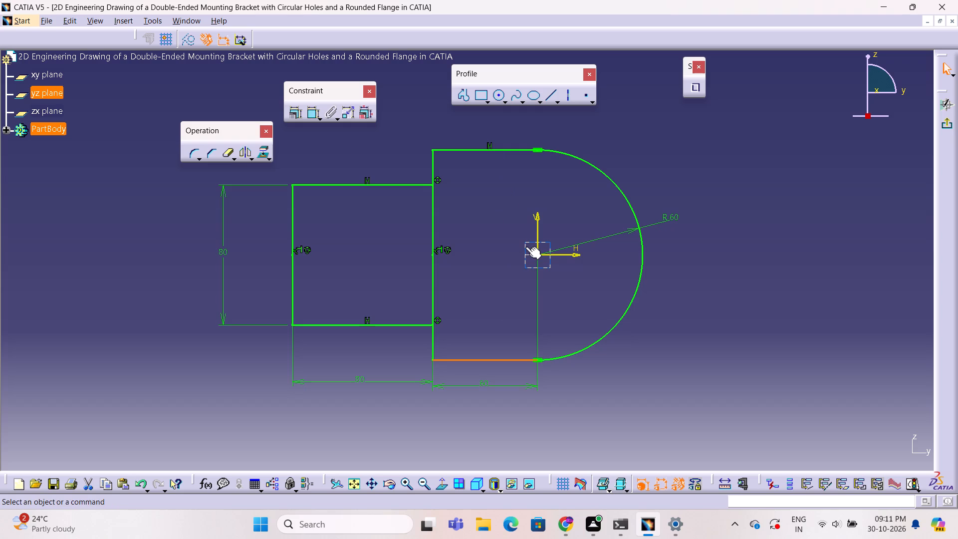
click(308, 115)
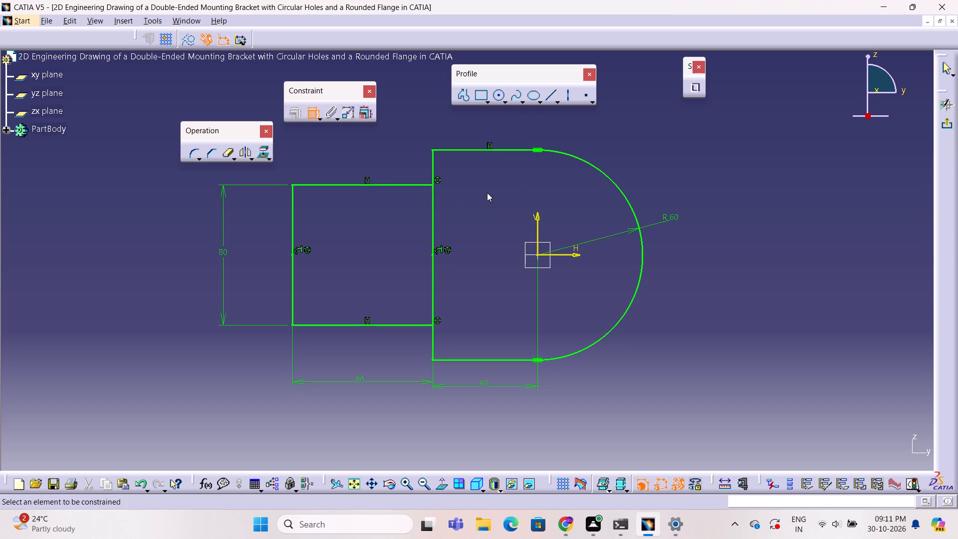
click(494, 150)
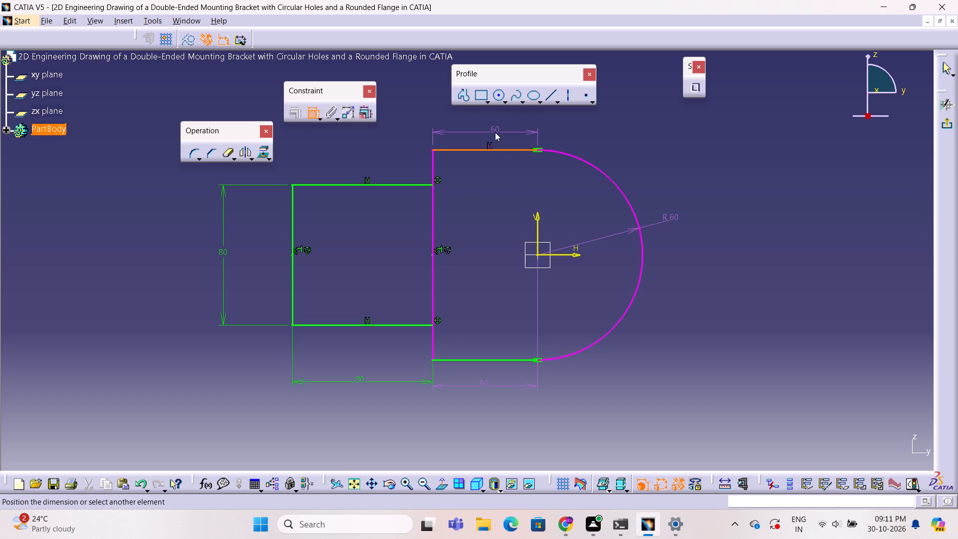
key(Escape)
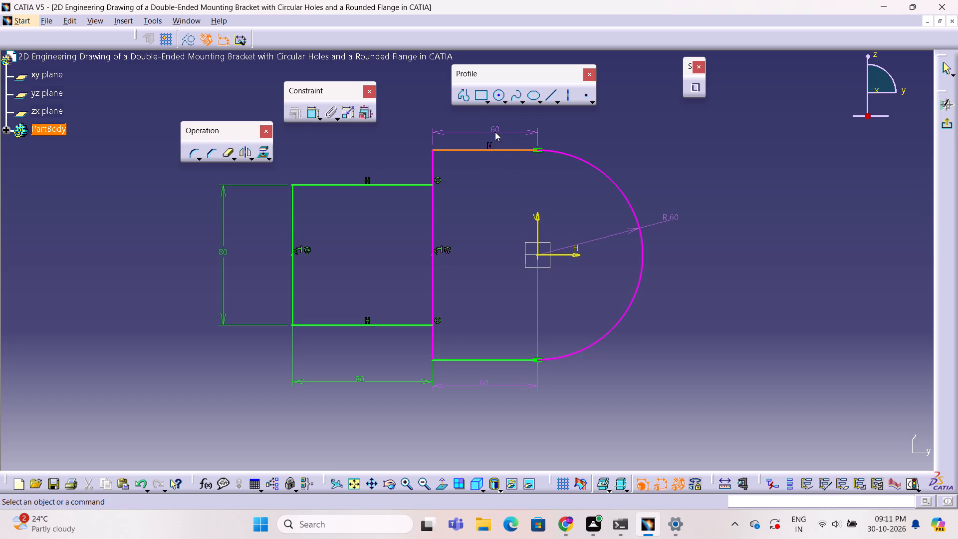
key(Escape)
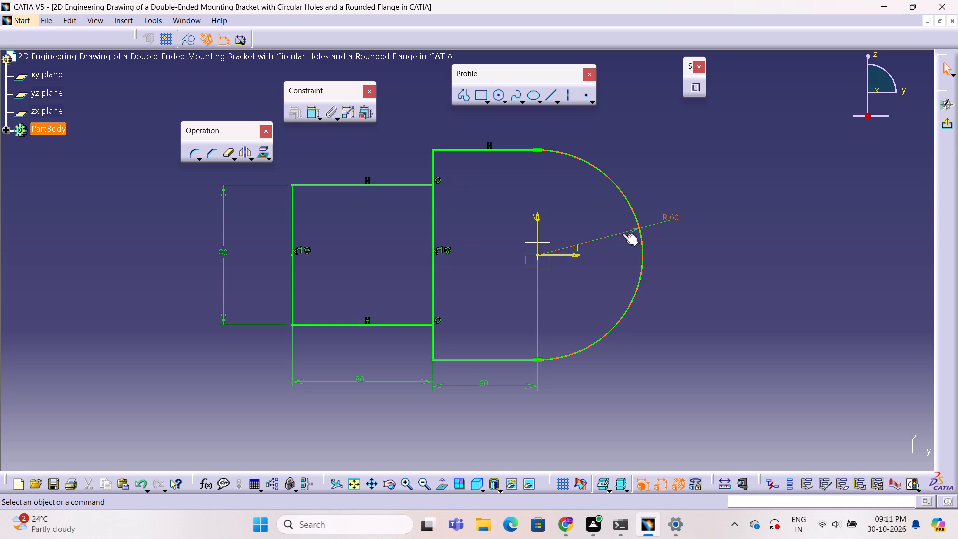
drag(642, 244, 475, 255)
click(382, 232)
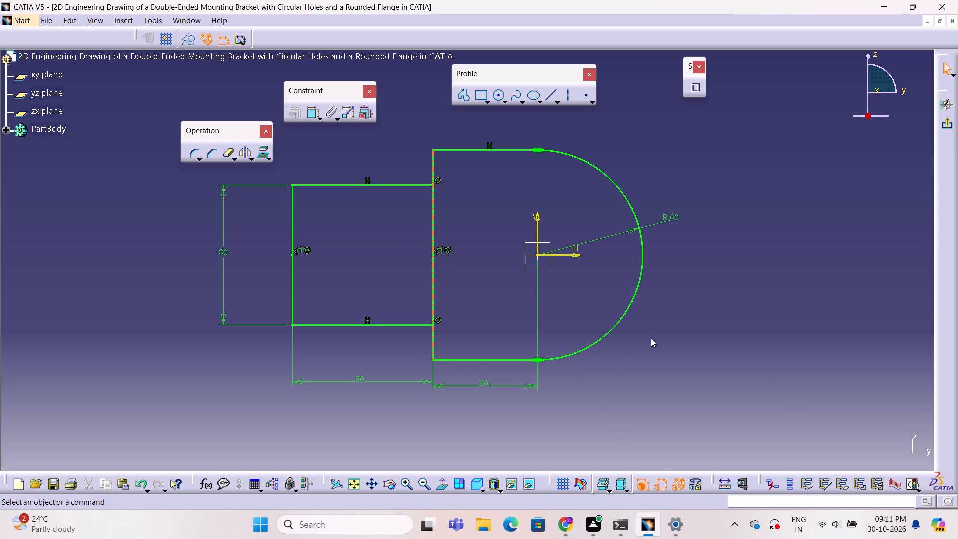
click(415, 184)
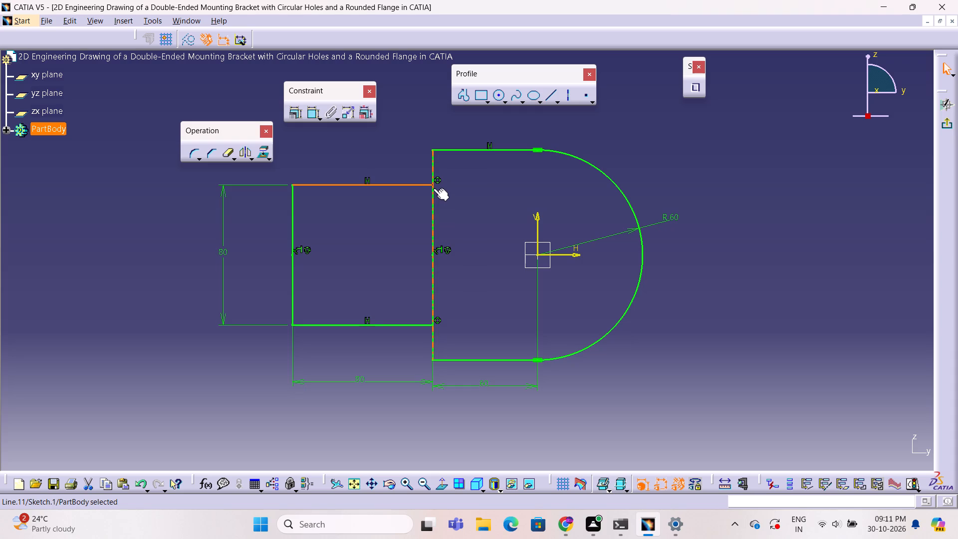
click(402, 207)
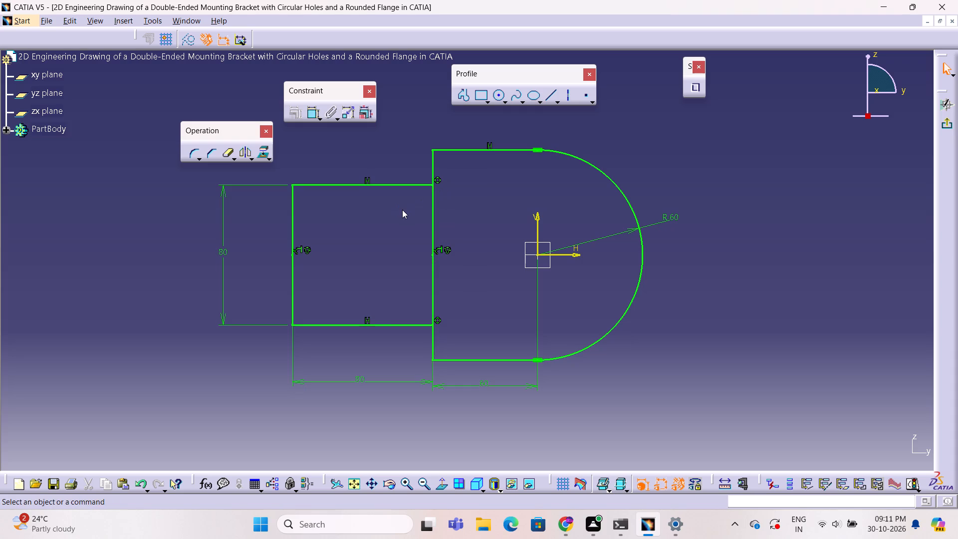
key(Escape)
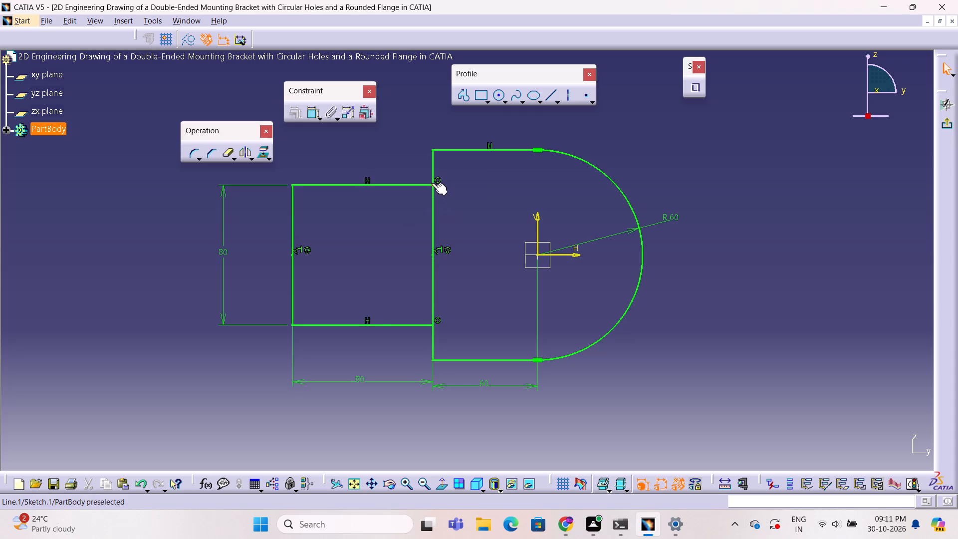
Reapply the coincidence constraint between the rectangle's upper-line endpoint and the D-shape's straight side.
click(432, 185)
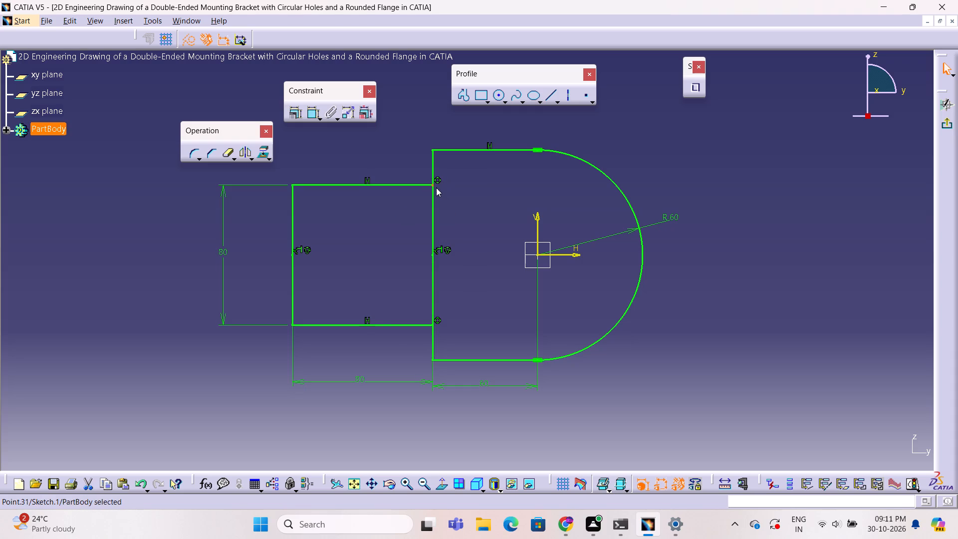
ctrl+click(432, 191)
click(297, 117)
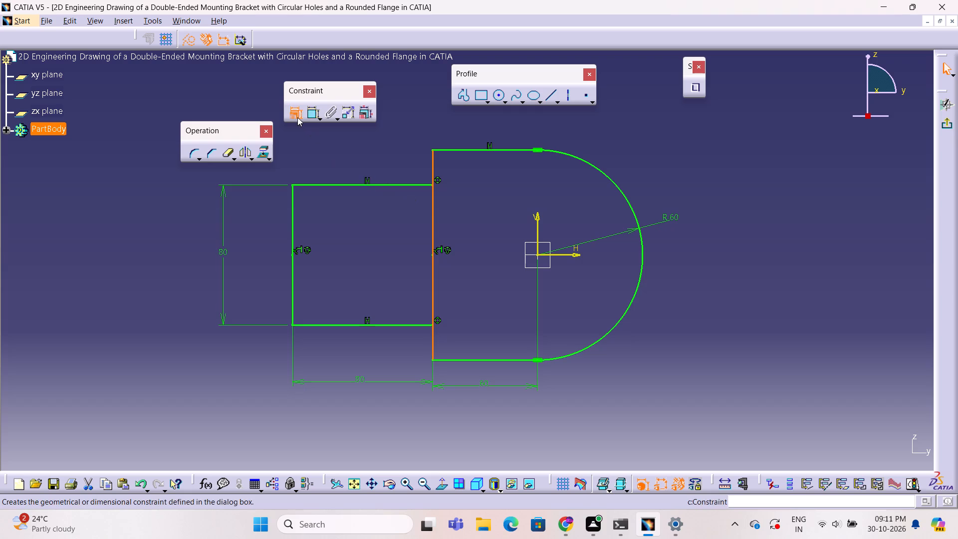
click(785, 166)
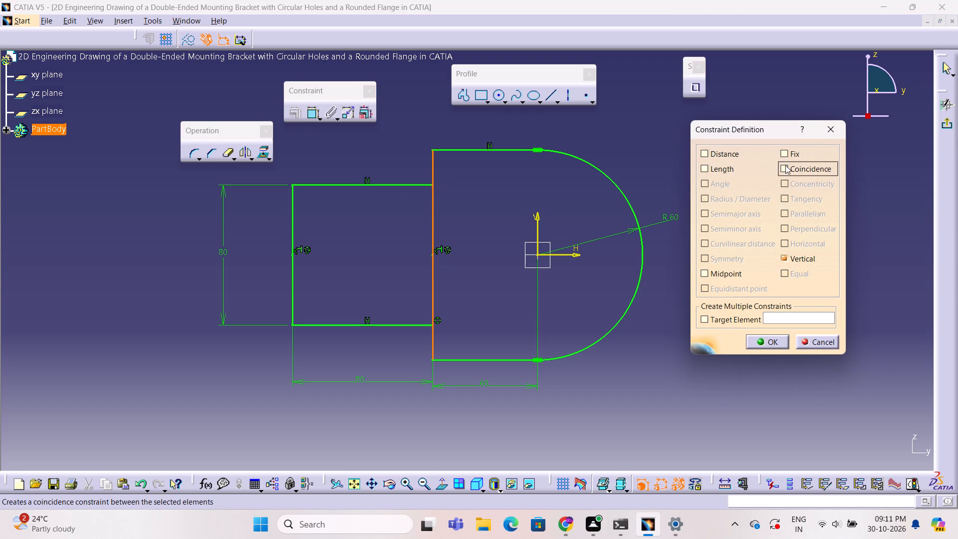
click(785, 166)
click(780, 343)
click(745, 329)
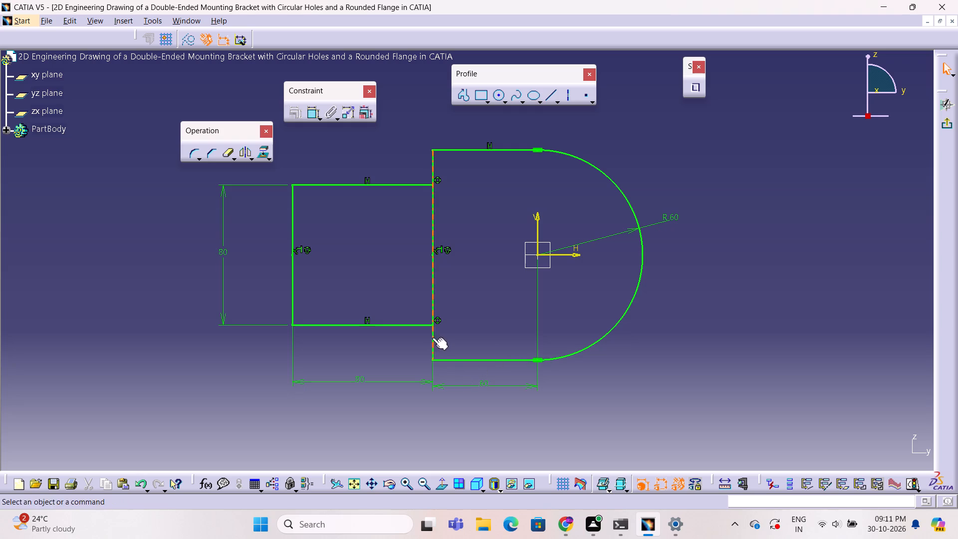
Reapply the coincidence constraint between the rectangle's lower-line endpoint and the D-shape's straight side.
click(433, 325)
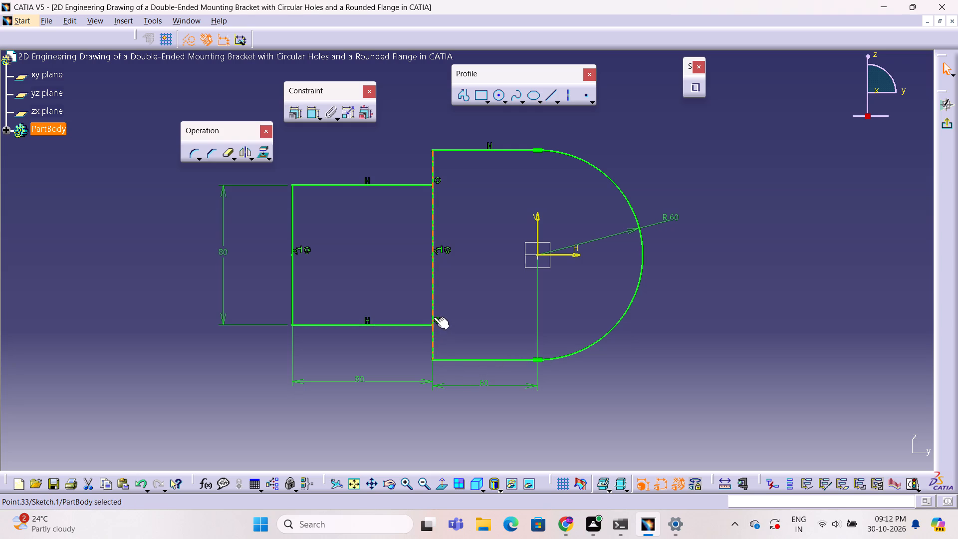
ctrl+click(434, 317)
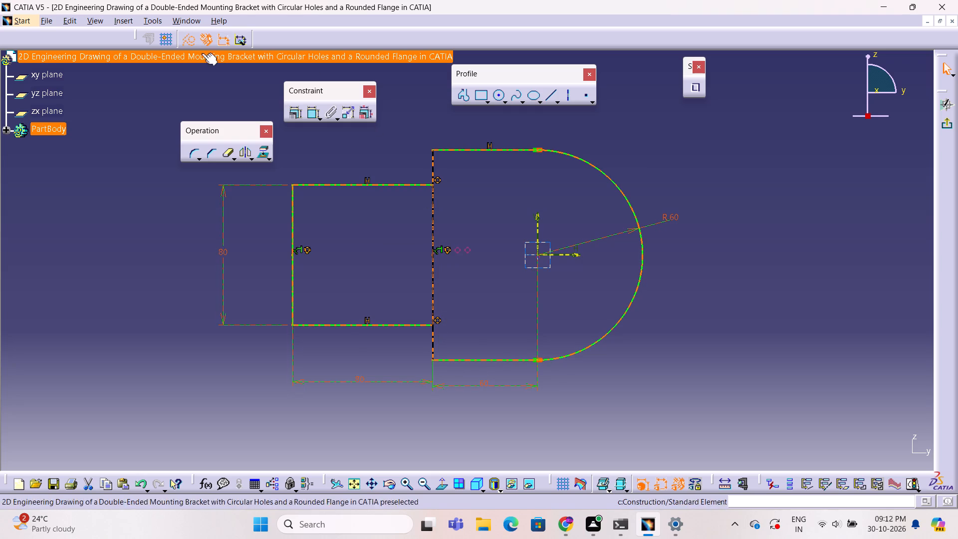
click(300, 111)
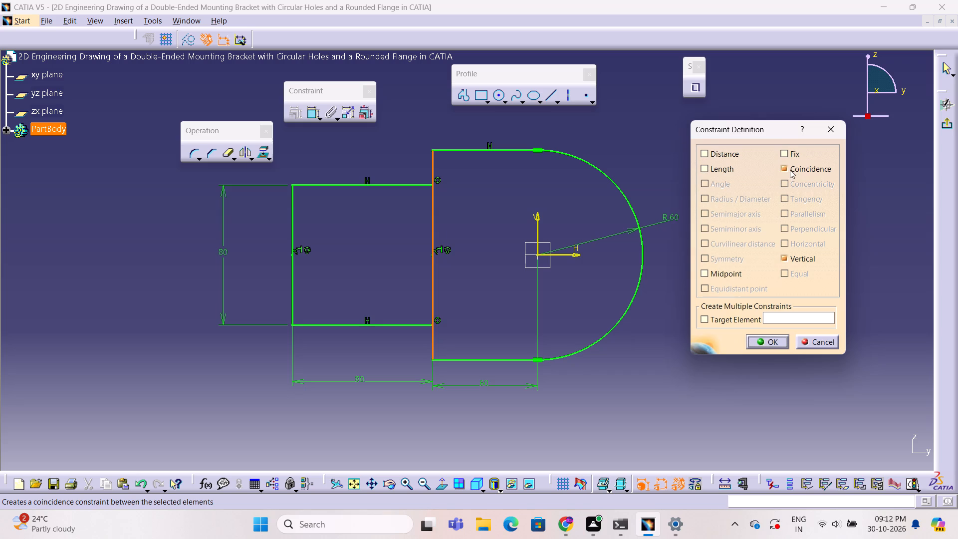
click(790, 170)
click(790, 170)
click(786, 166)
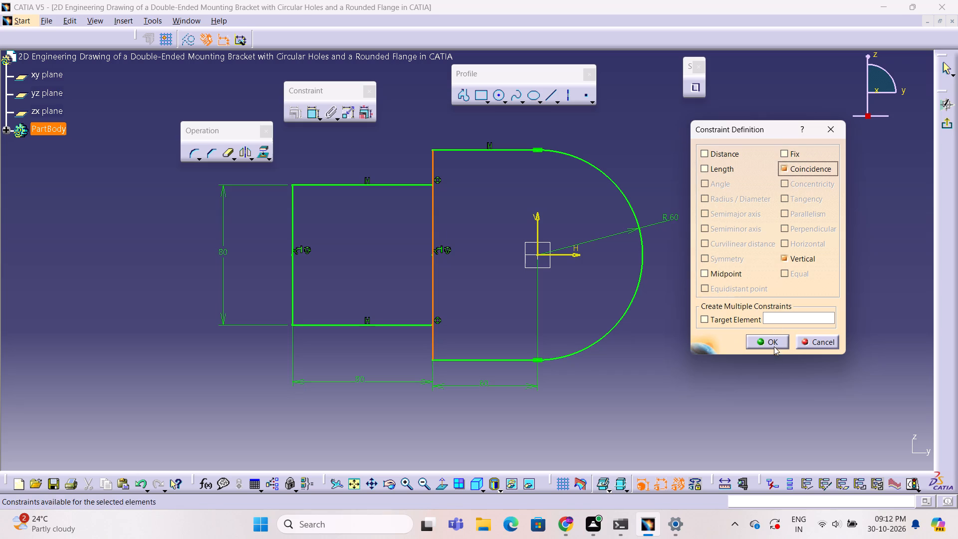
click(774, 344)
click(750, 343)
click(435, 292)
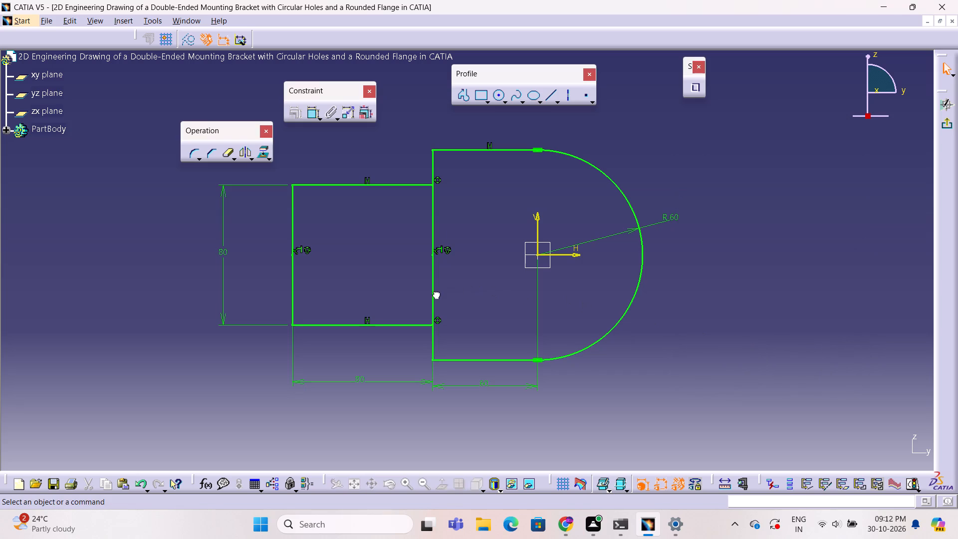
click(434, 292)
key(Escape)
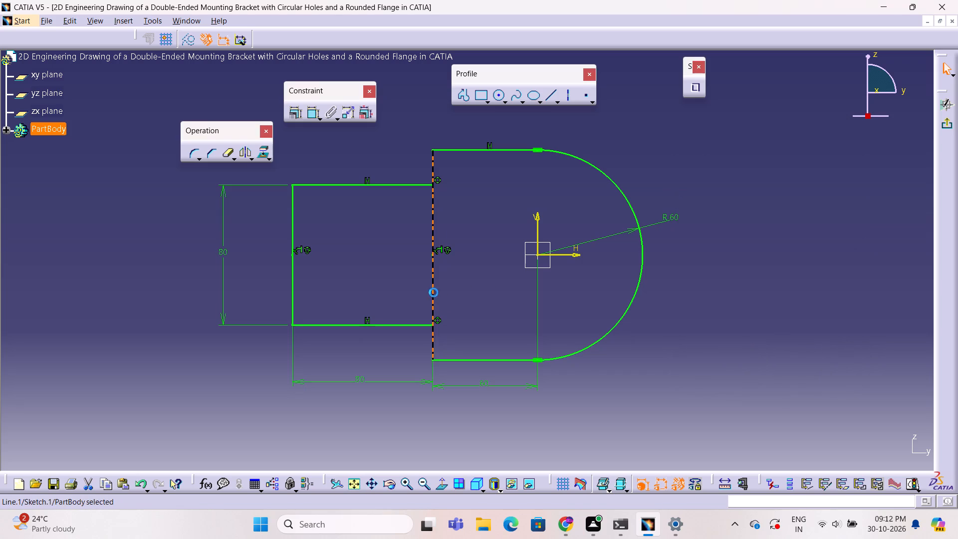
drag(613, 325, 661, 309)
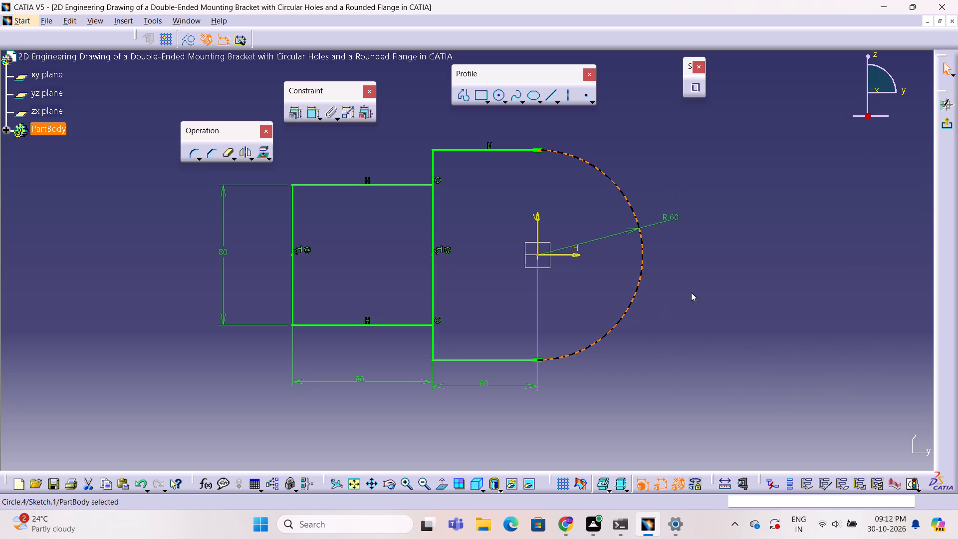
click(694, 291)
Run a sketch analysis and delete the open implicit profile made of the rectangle's three lines.
click(911, 482)
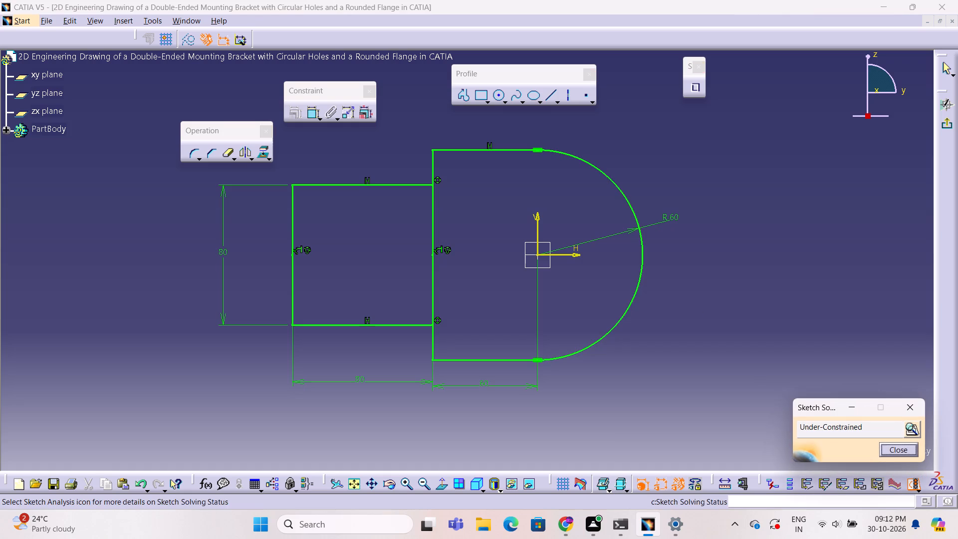
click(910, 431)
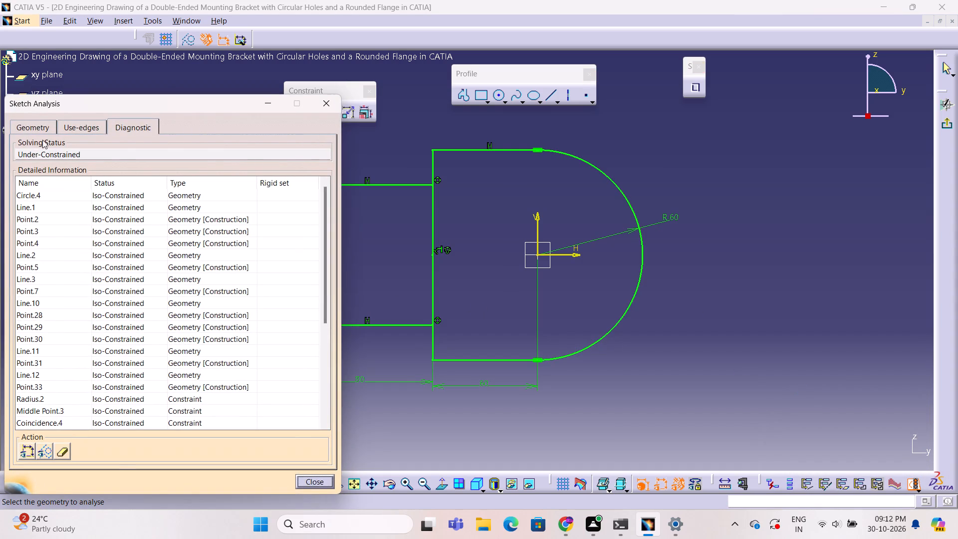
click(46, 132)
click(93, 196)
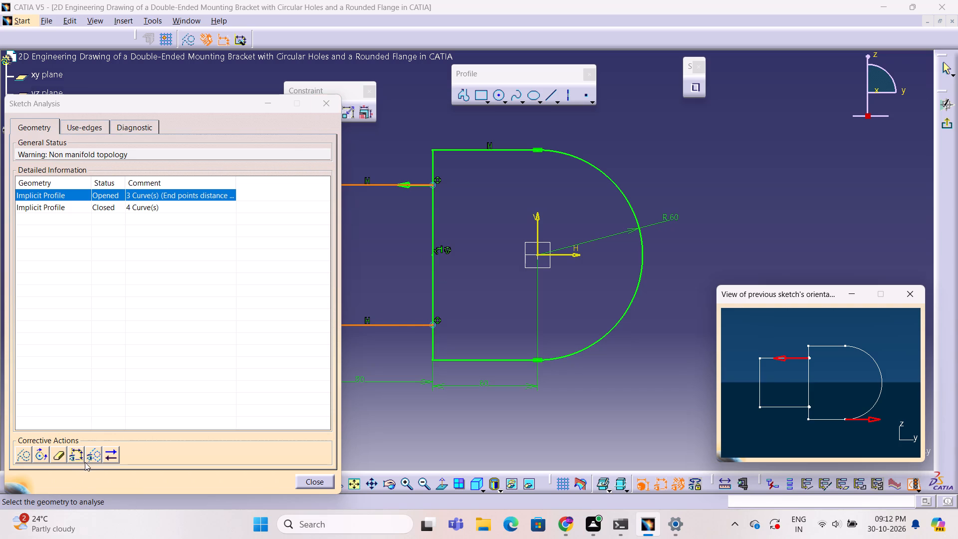
click(54, 457)
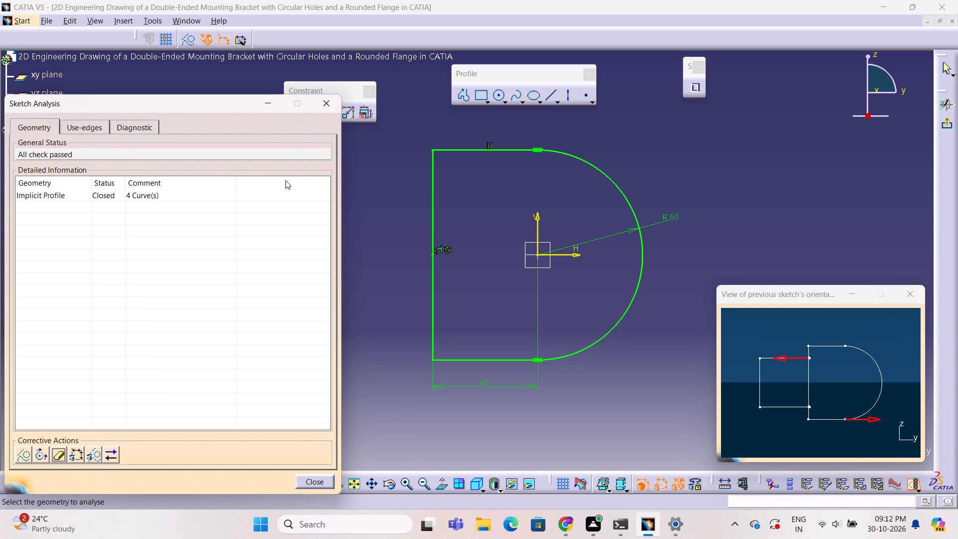
click(337, 109)
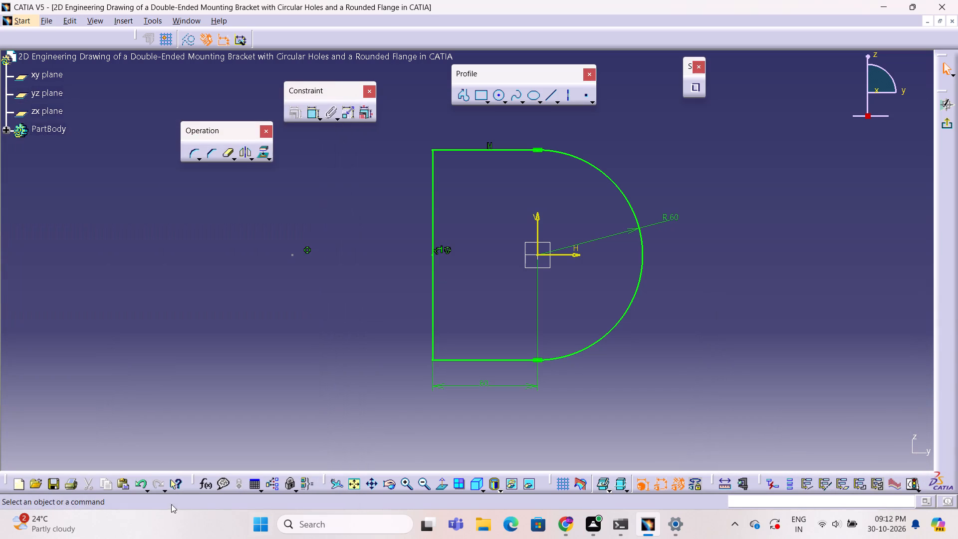
Run a sketch solving status check and delete the leftover under-constrained construction point beside the D-shape.
click(914, 486)
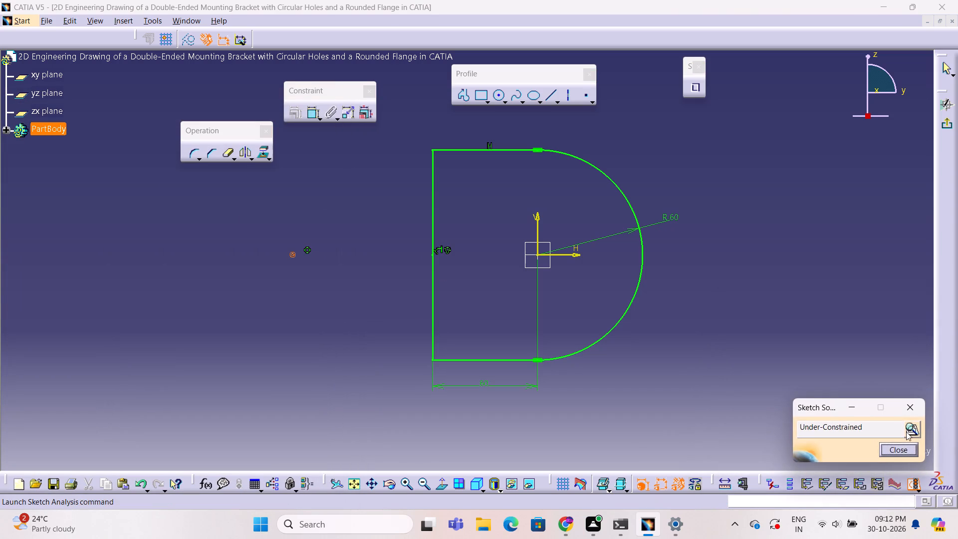
click(910, 431)
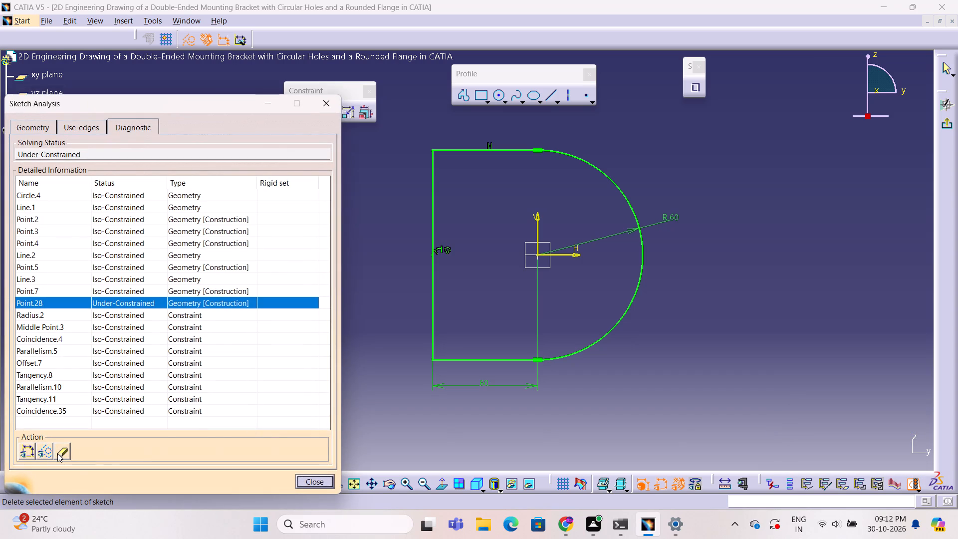
click(57, 453)
click(327, 105)
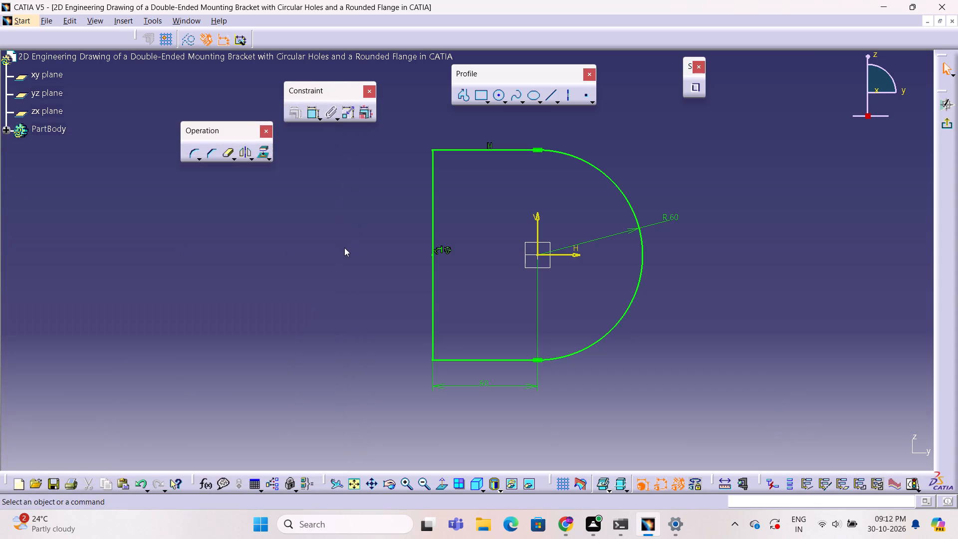
click(342, 252)
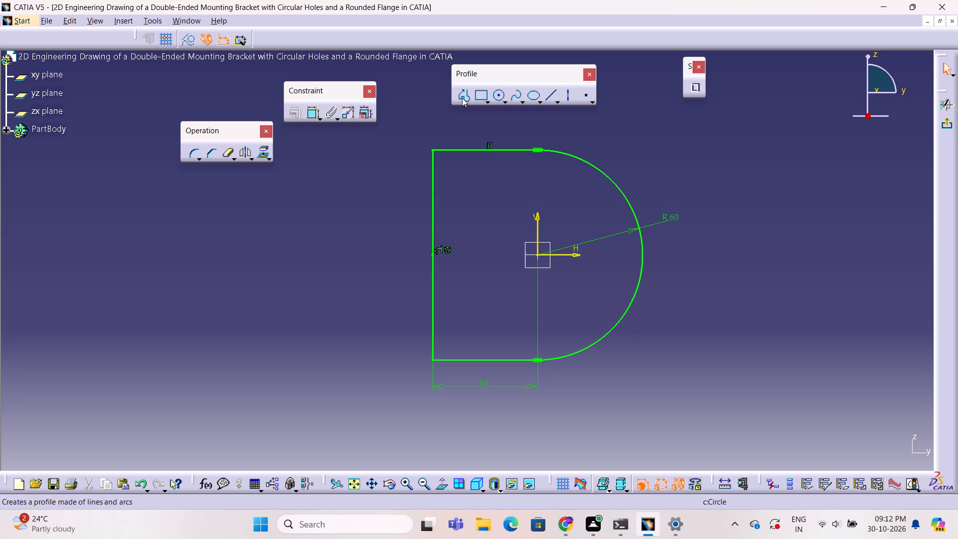
Draw an 80 mm vertical line centred on the horizontal axis, about 145 mm from the origin on the D-shape's straight side.
click(550, 97)
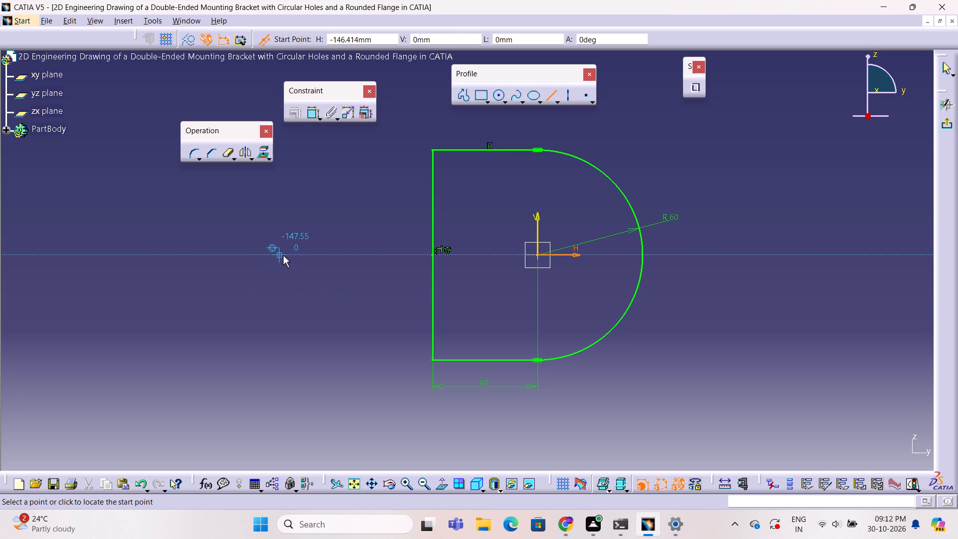
click(283, 256)
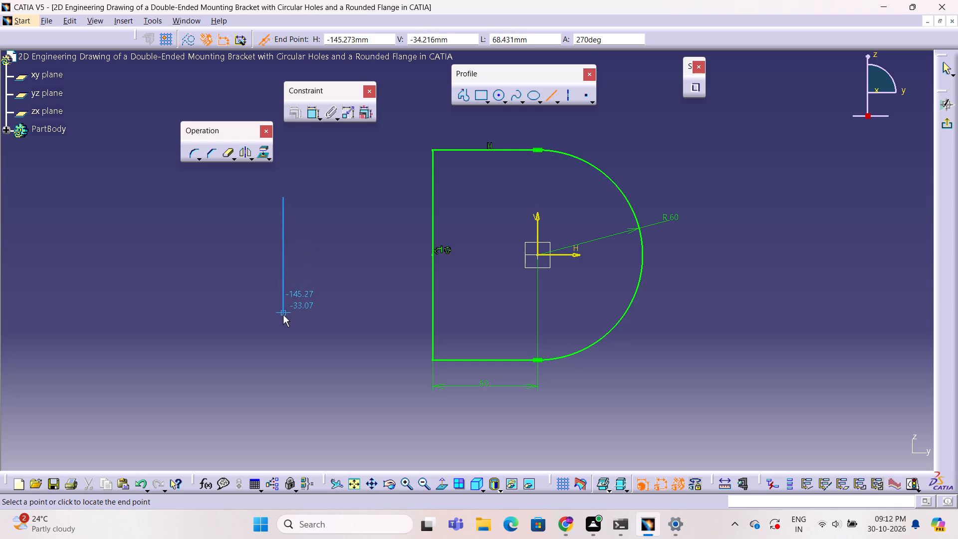
key(Tab)
key(Tab)
key(Tab)
key(Tab)
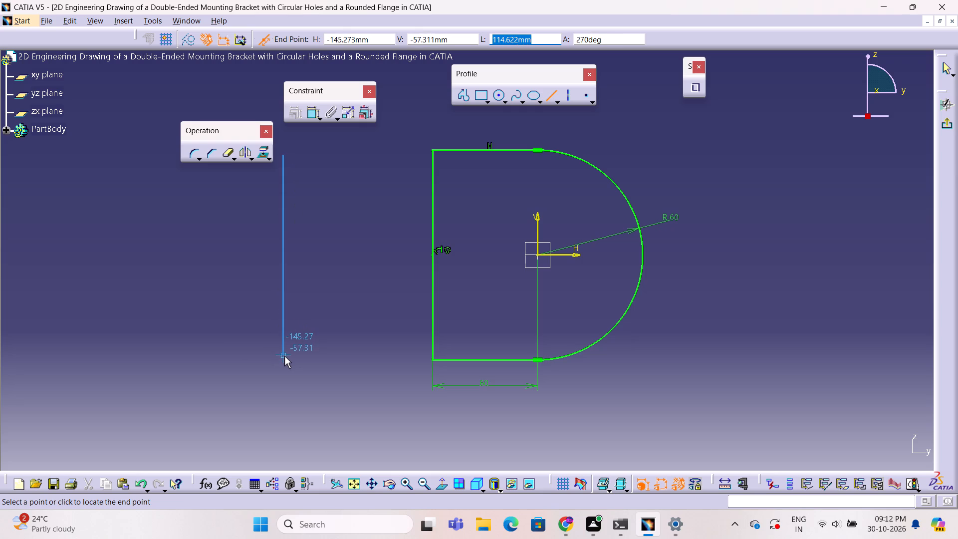
key(8)
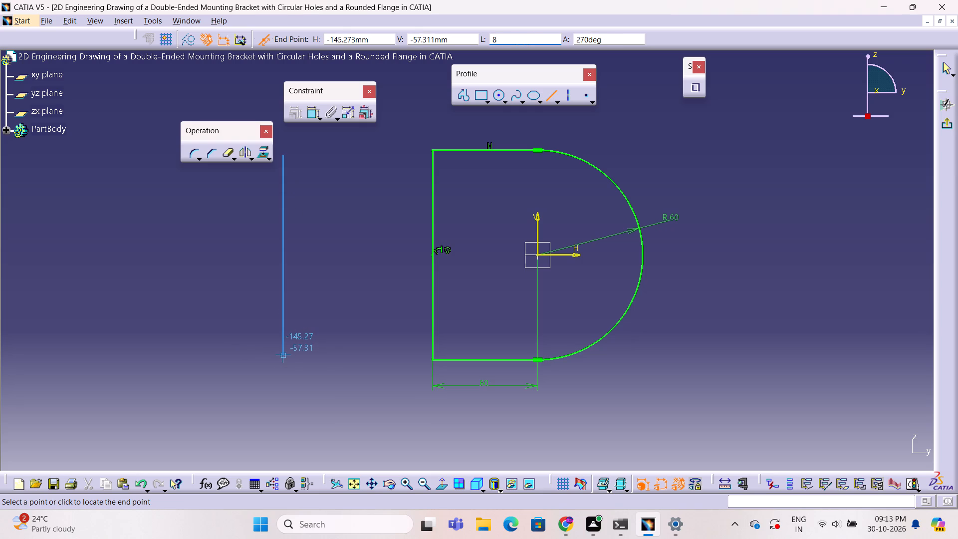
key(0)
key(Return)
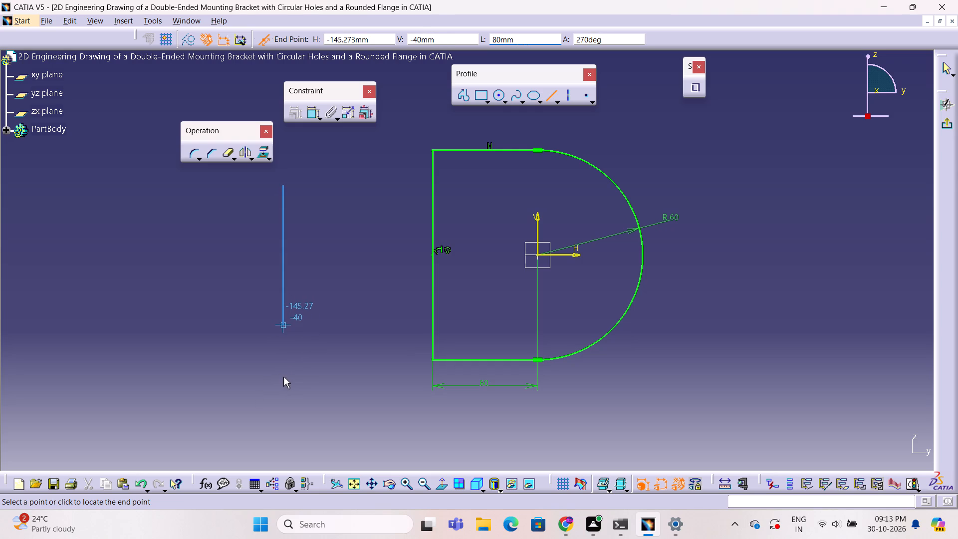
click(283, 377)
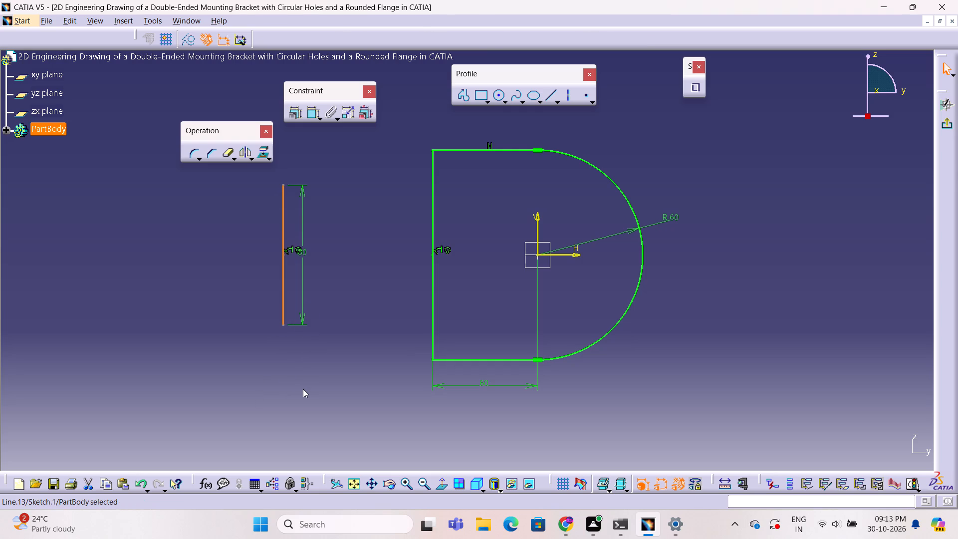
key(Escape)
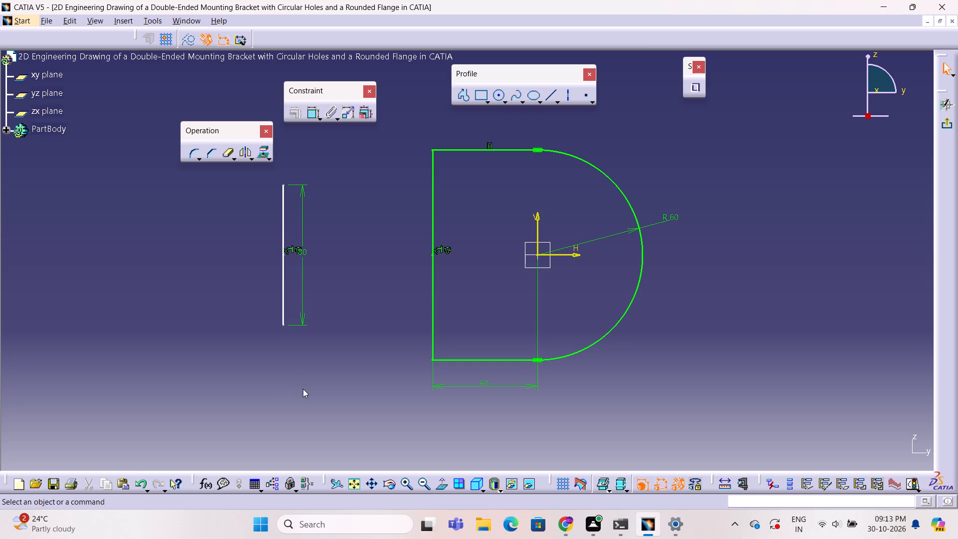
Move the new vertical line's length dimension to the side facing away from the D-shape.
drag(303, 183, 281, 189)
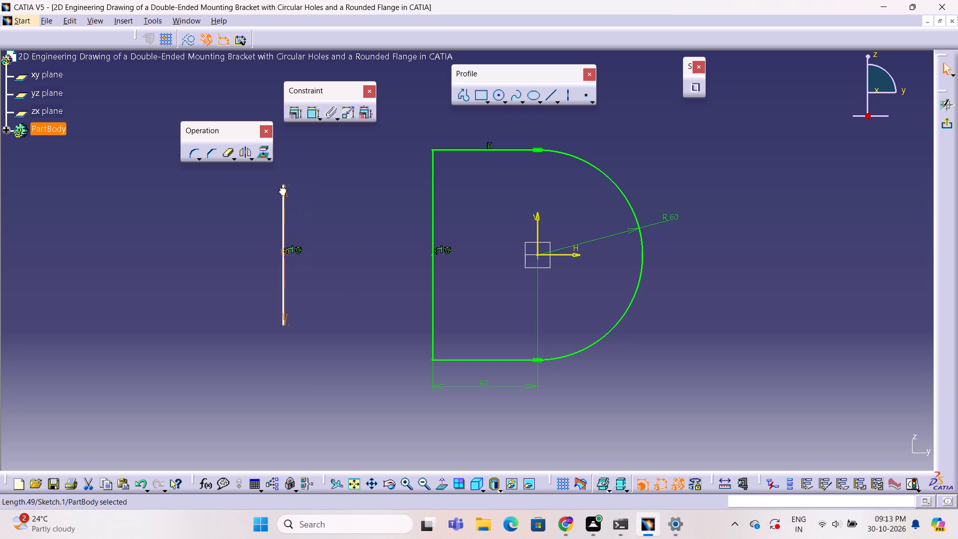
drag(281, 189, 216, 209)
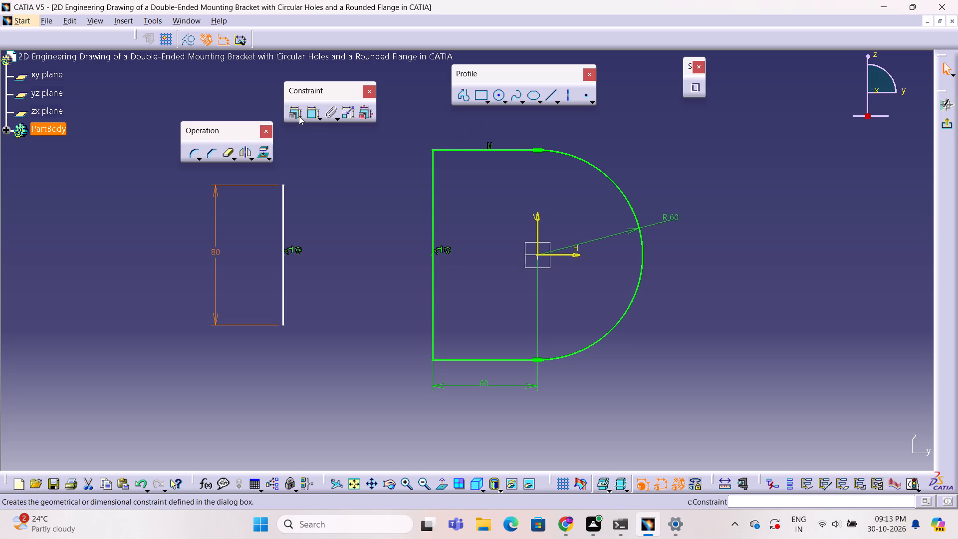
Constrain the distance between the new vertical line and the D-shape's straight side to 80 mm.
click(311, 111)
click(284, 268)
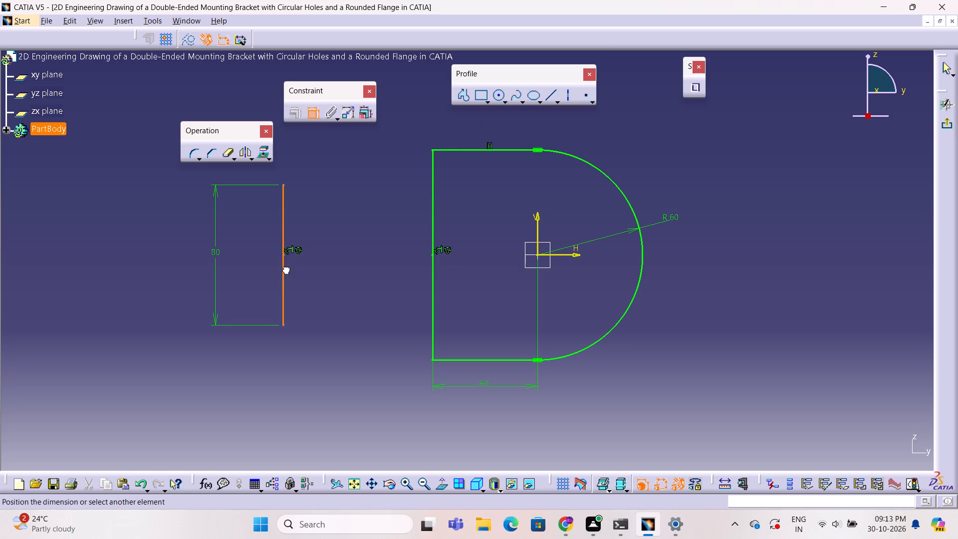
click(434, 277)
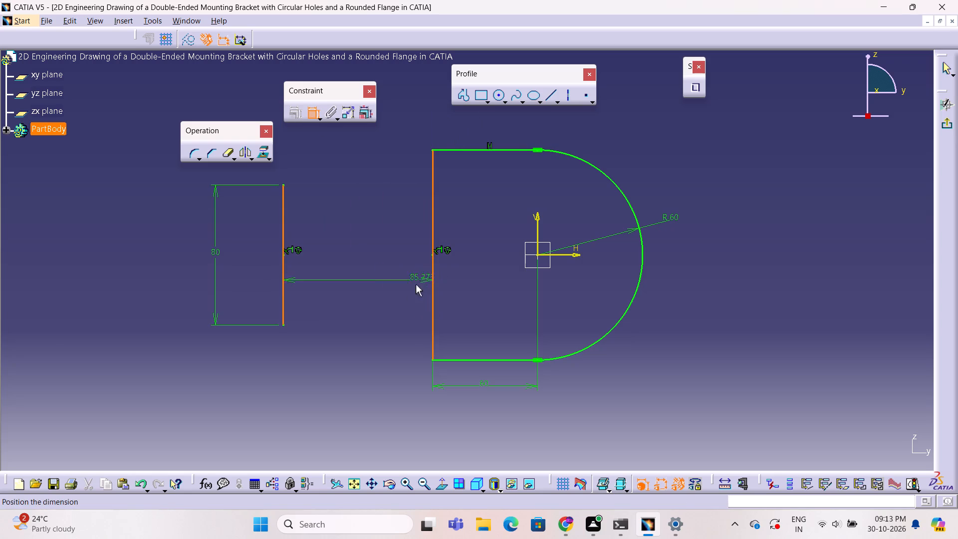
click(356, 363)
double_click(358, 360)
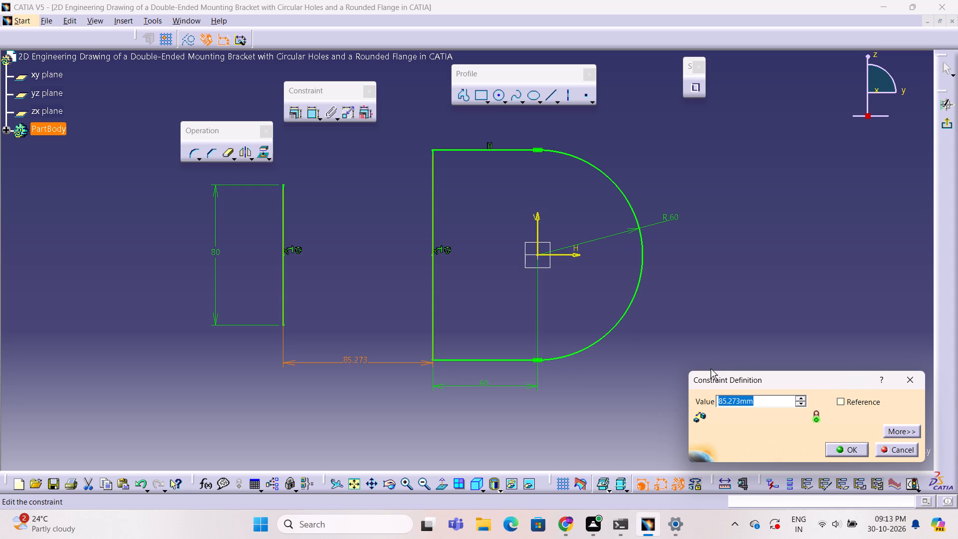
text(80)
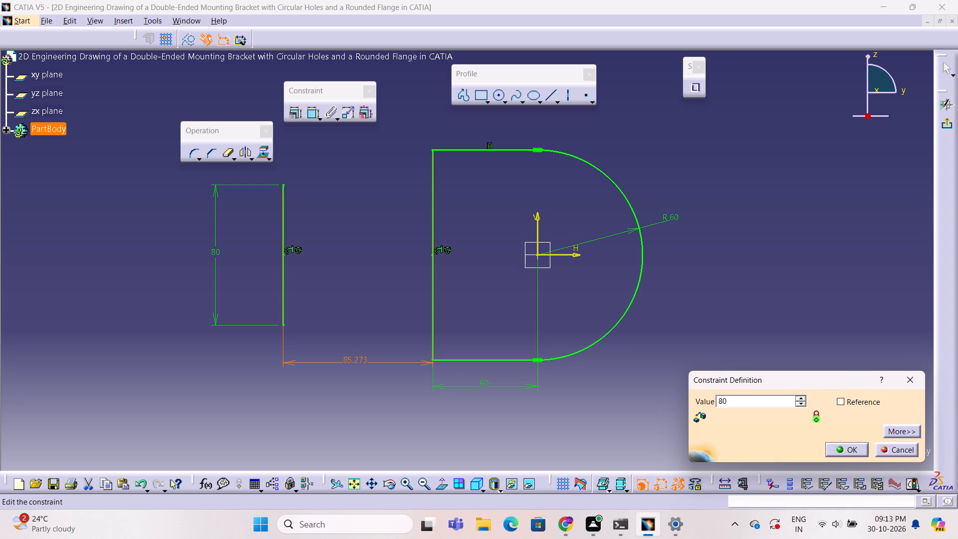
click(860, 447)
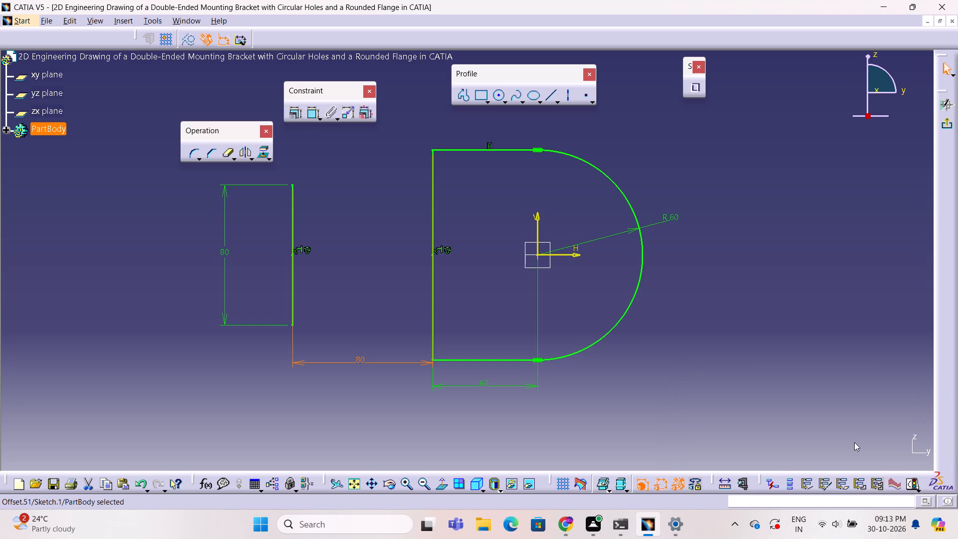
click(853, 441)
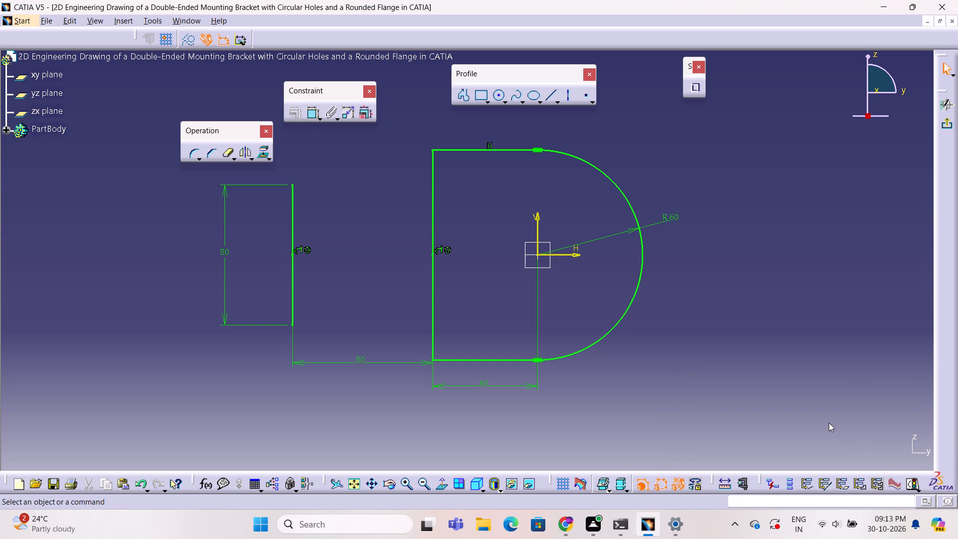
Draw a horizontal line from the vertical line's upper endpoint to the D-shape's straight side, coincident with it.
click(464, 92)
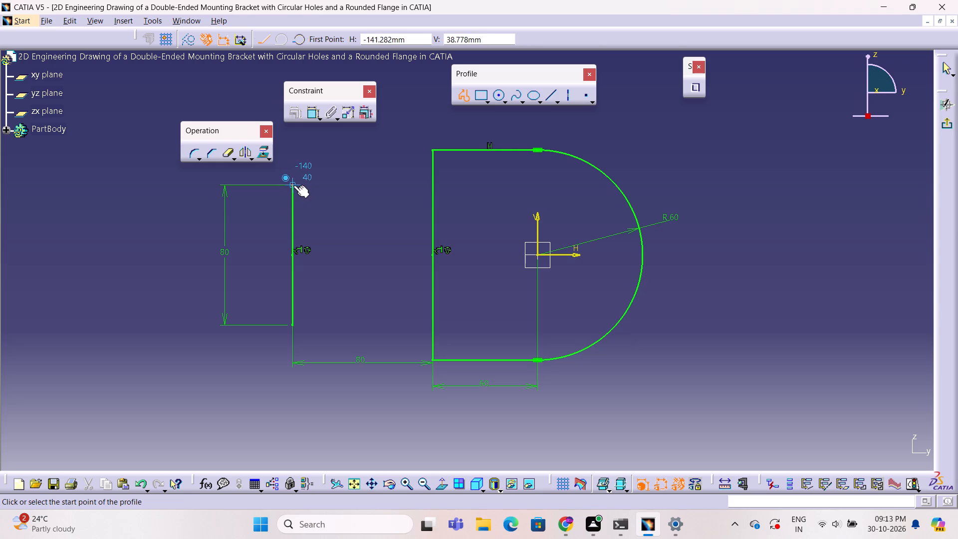
click(293, 185)
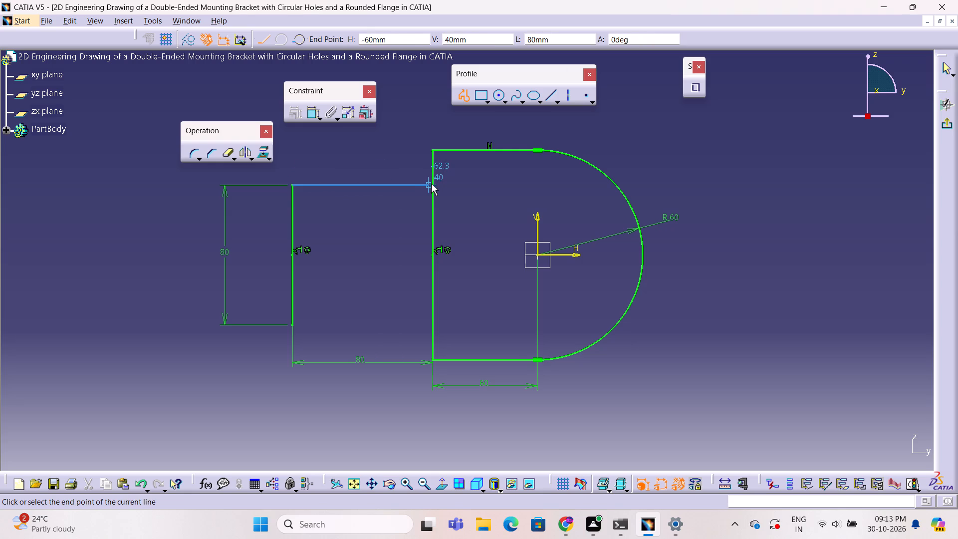
click(431, 184)
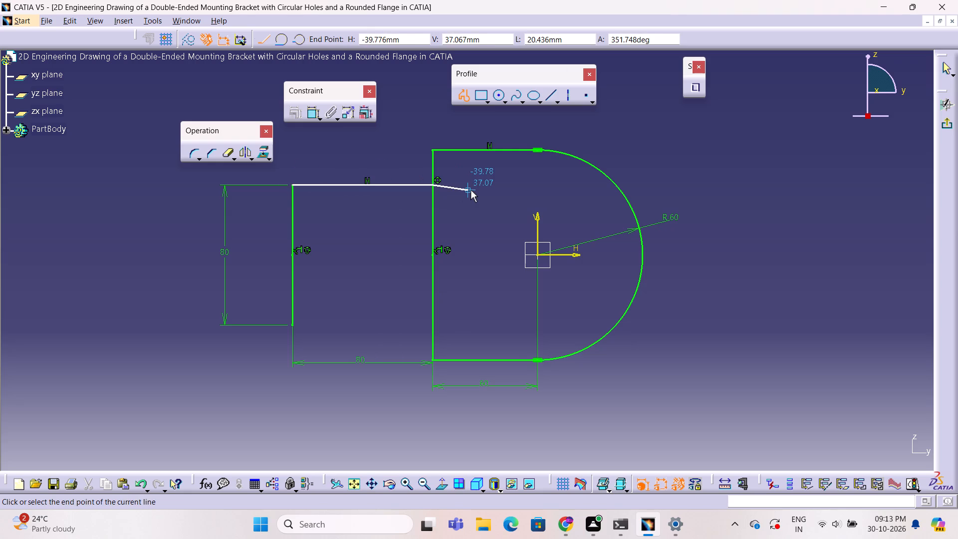
key(Escape)
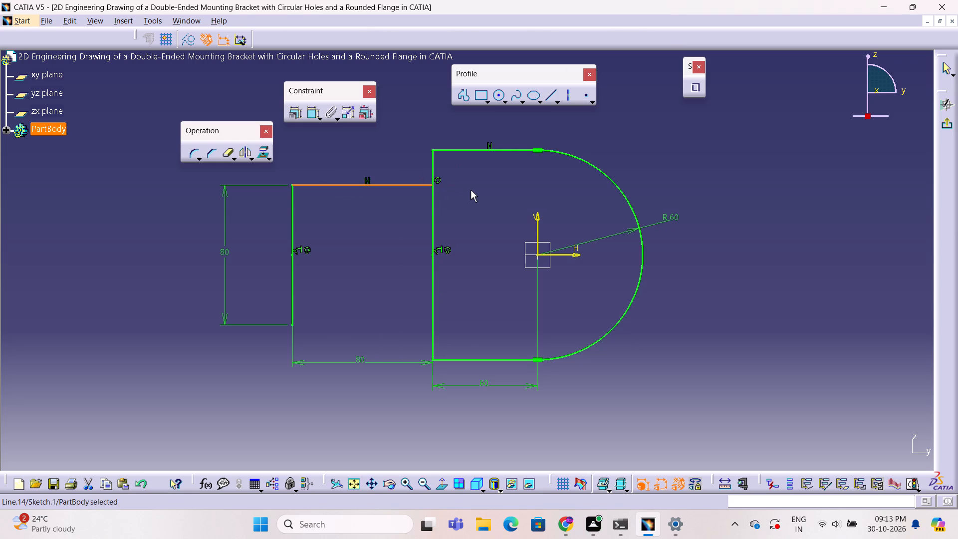
key(Escape)
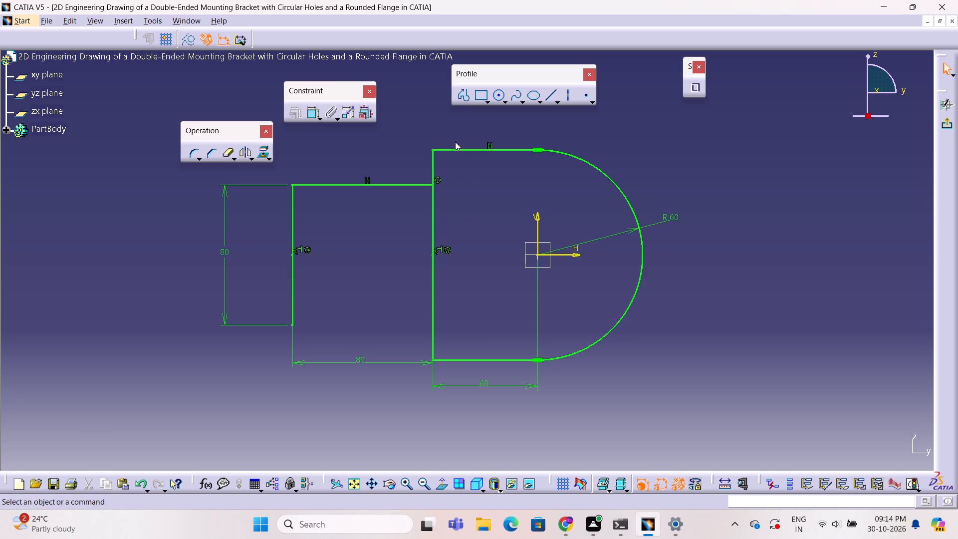
Draw a horizontal line from the vertical line's lower endpoint to the D-shape's straight side, coincident with it.
click(463, 98)
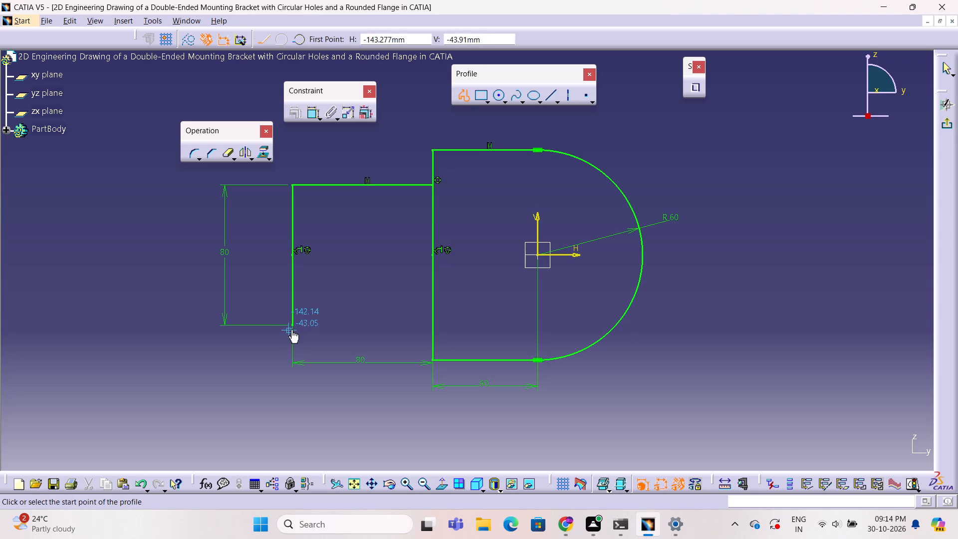
click(293, 325)
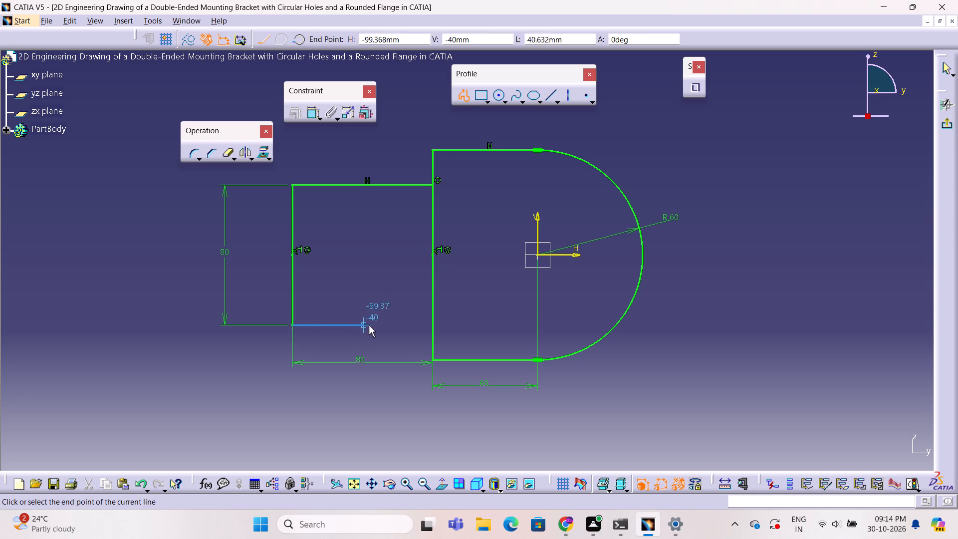
click(433, 326)
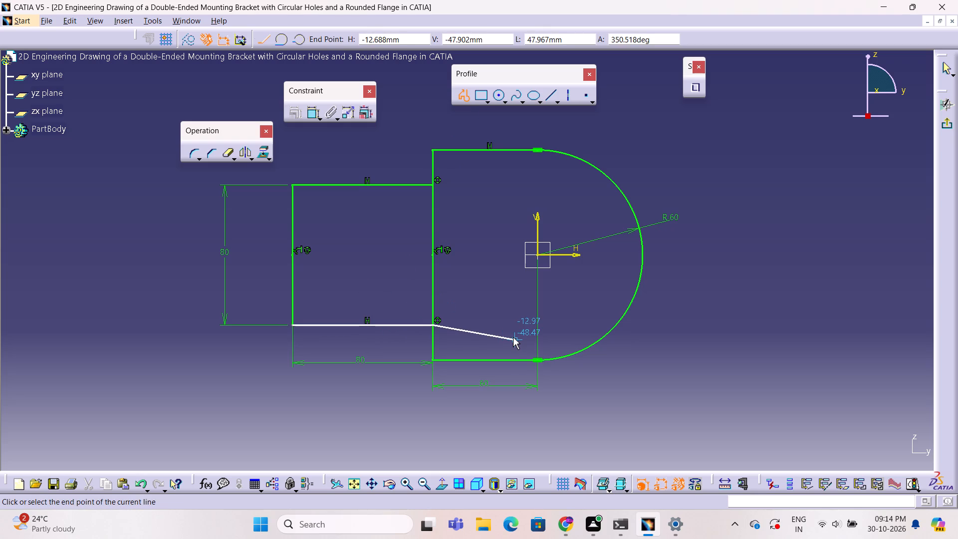
key(Escape)
key(Escape)
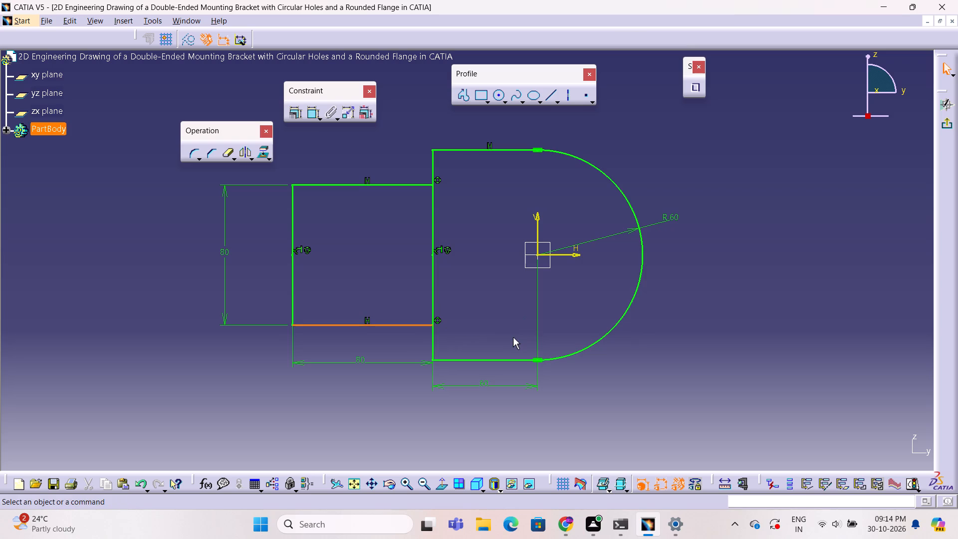
key(Escape)
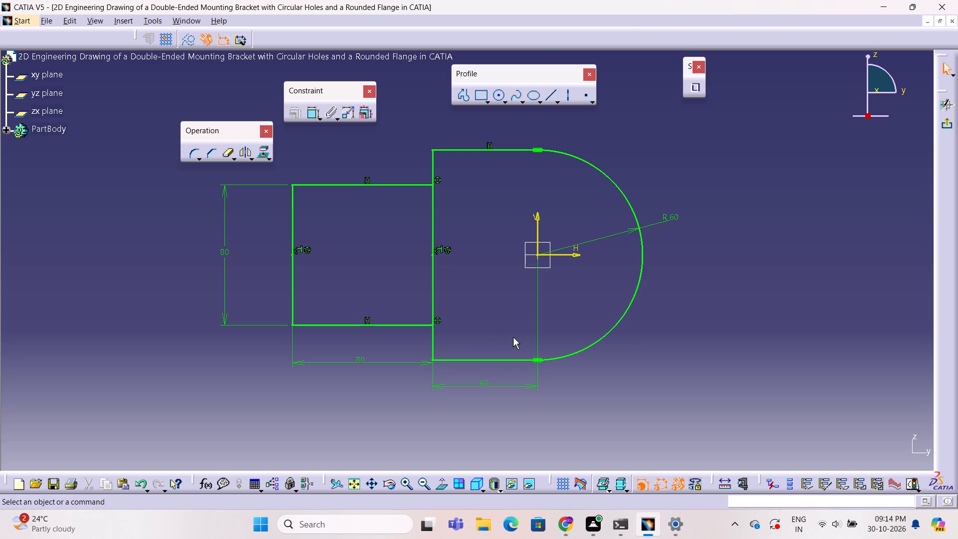
Test whether the rectangle's upper, vertical and lower lines are fixed by trying to move each one.
click(346, 256)
drag(396, 185, 384, 237)
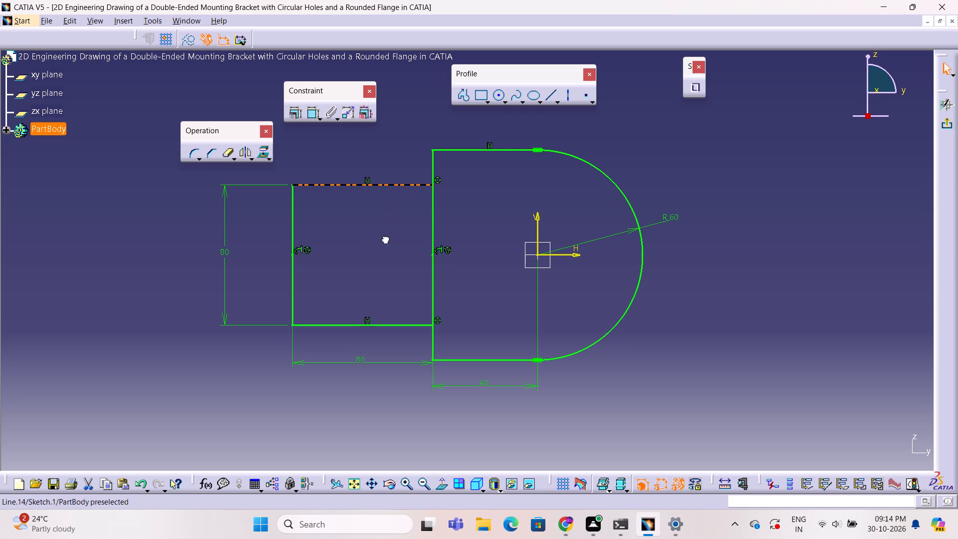
drag(384, 237, 380, 261)
key(Escape)
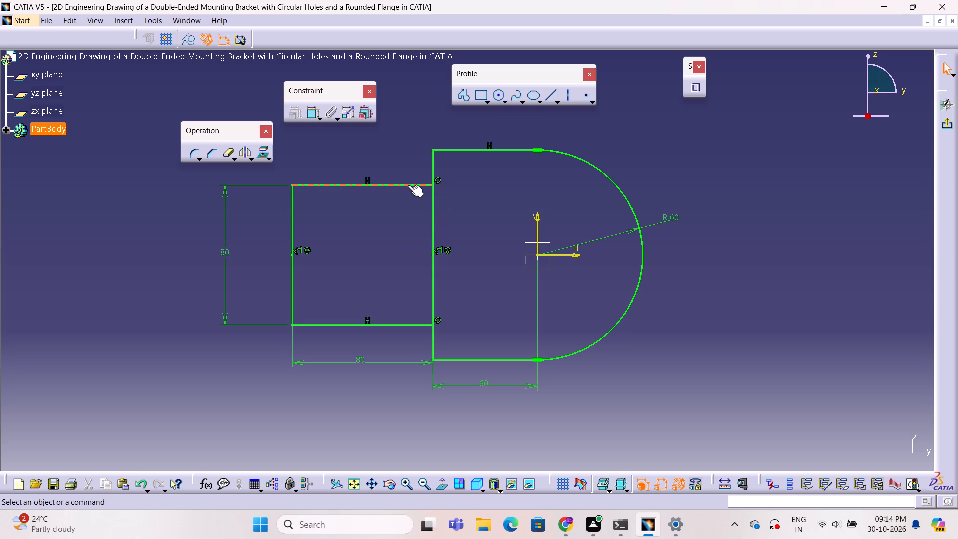
drag(408, 185, 378, 243)
drag(374, 243, 365, 243)
drag(291, 266, 301, 266)
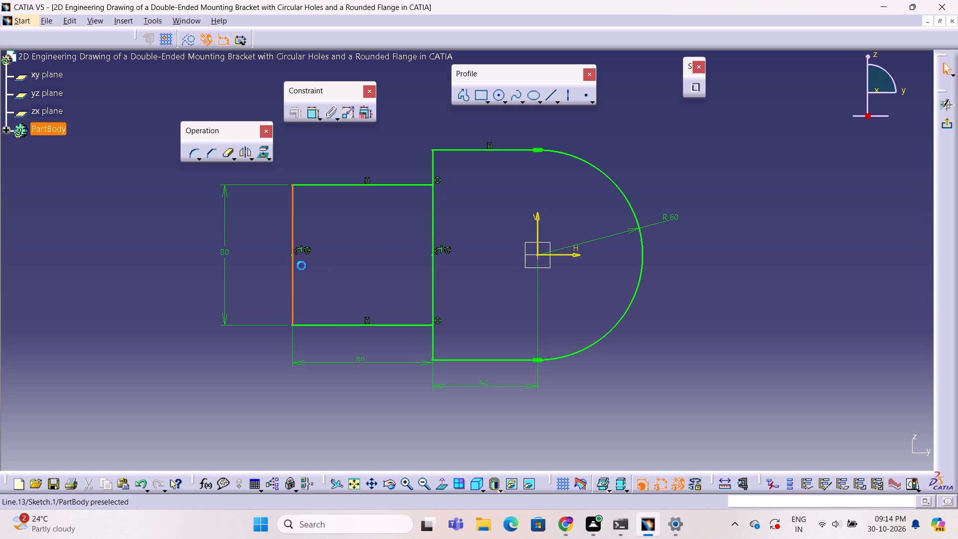
drag(301, 266, 339, 264)
drag(344, 325, 375, 279)
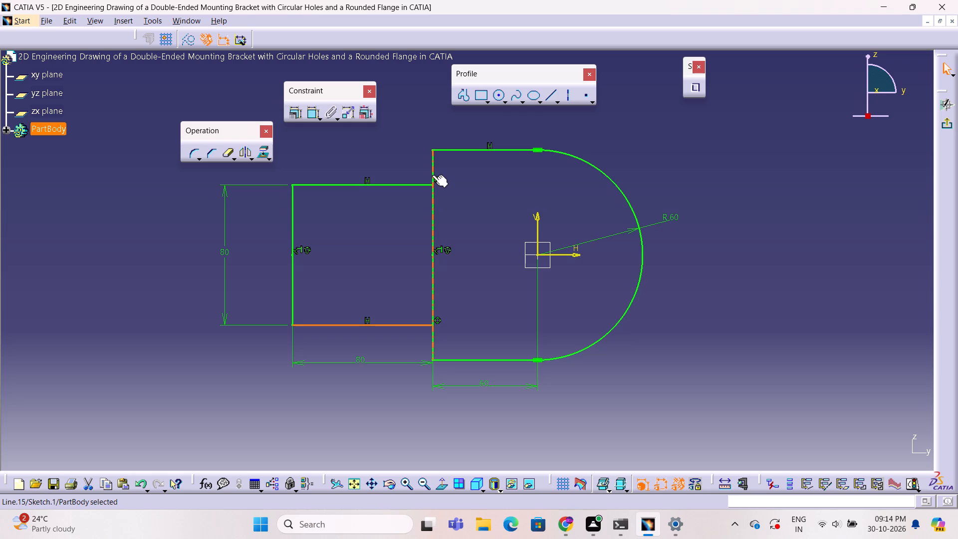
click(554, 134)
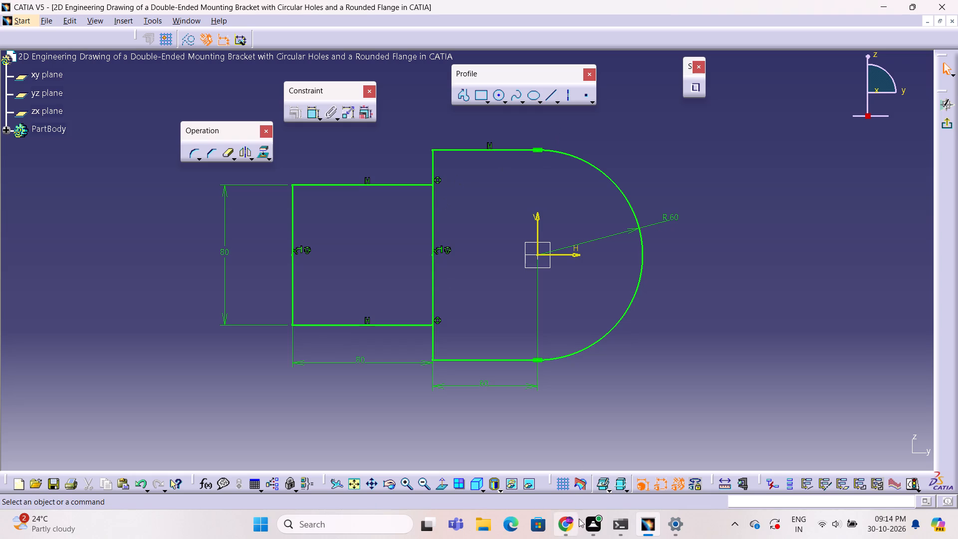
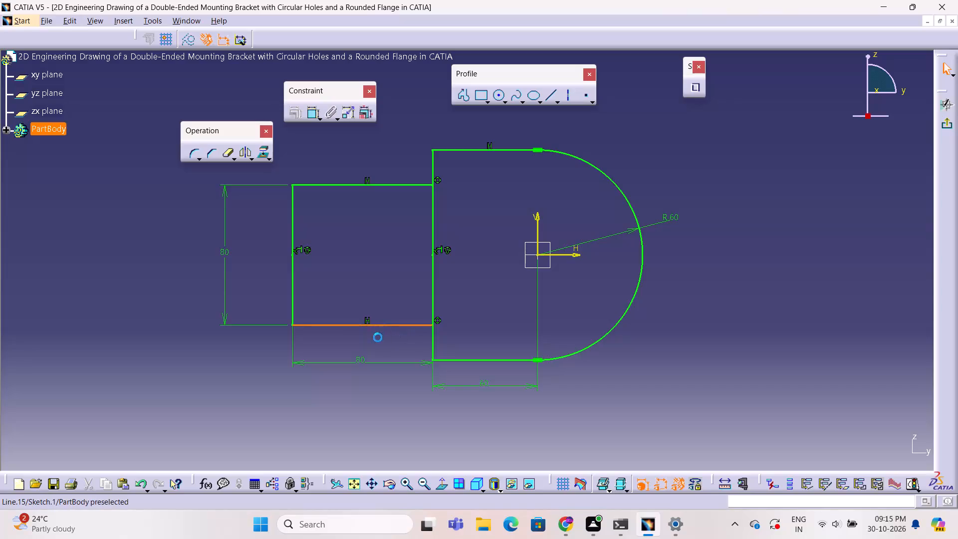
Test whether the rectangle's vertical line and the D-shape's arc are fixed by trying to move each one.
click(367, 288)
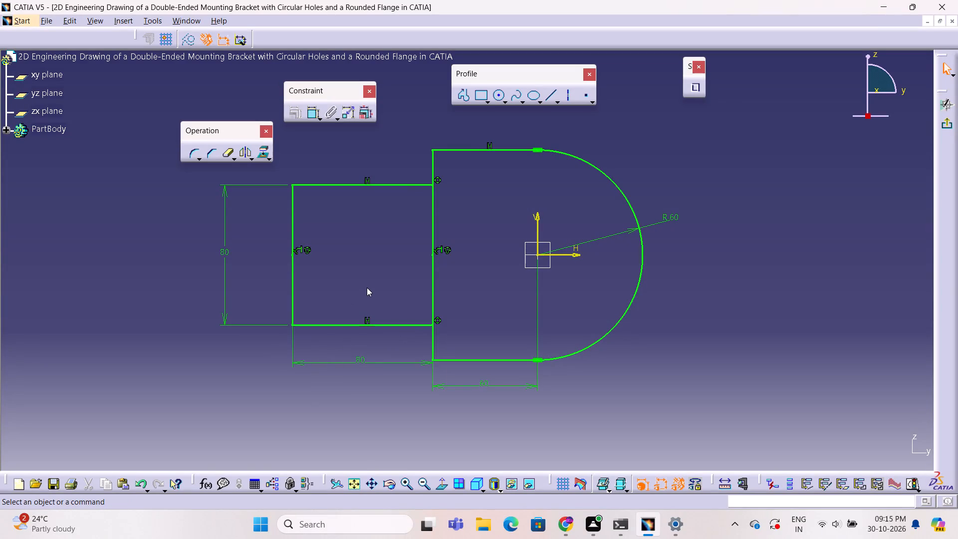
click(358, 269)
drag(293, 233, 272, 247)
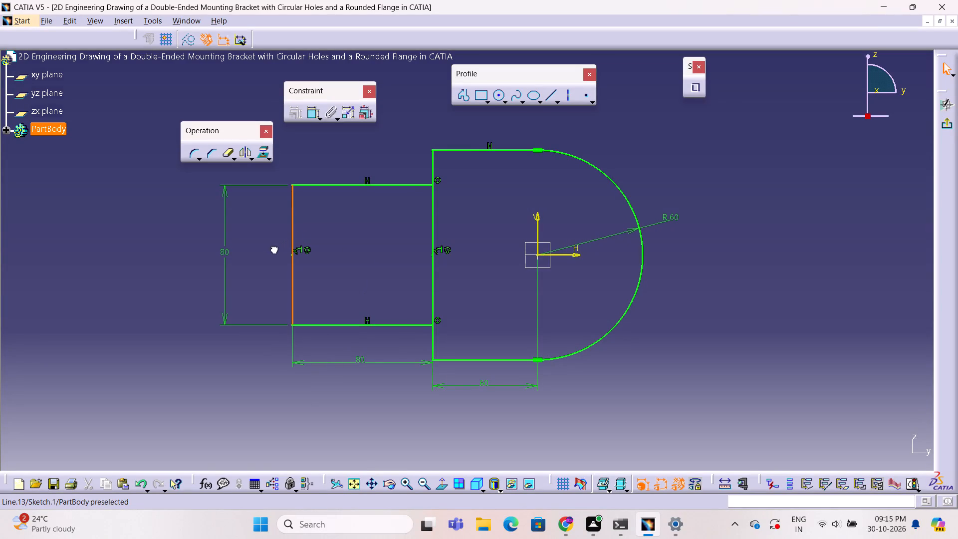
drag(272, 247, 210, 259)
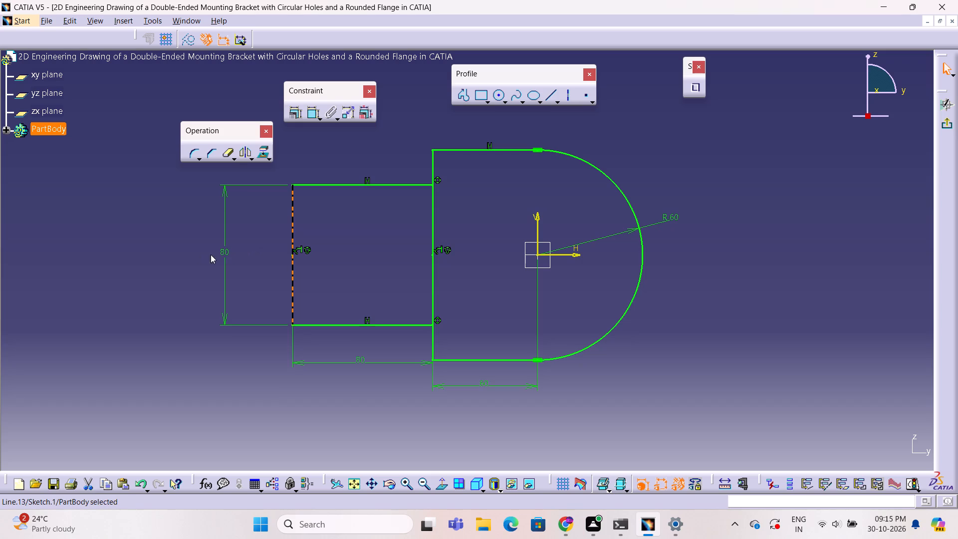
click(395, 246)
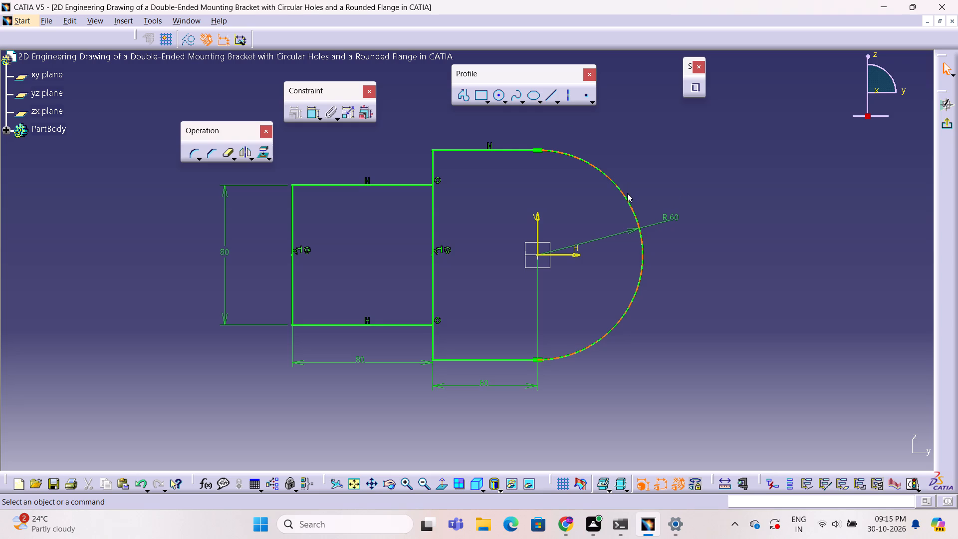
drag(625, 196, 658, 179)
click(679, 170)
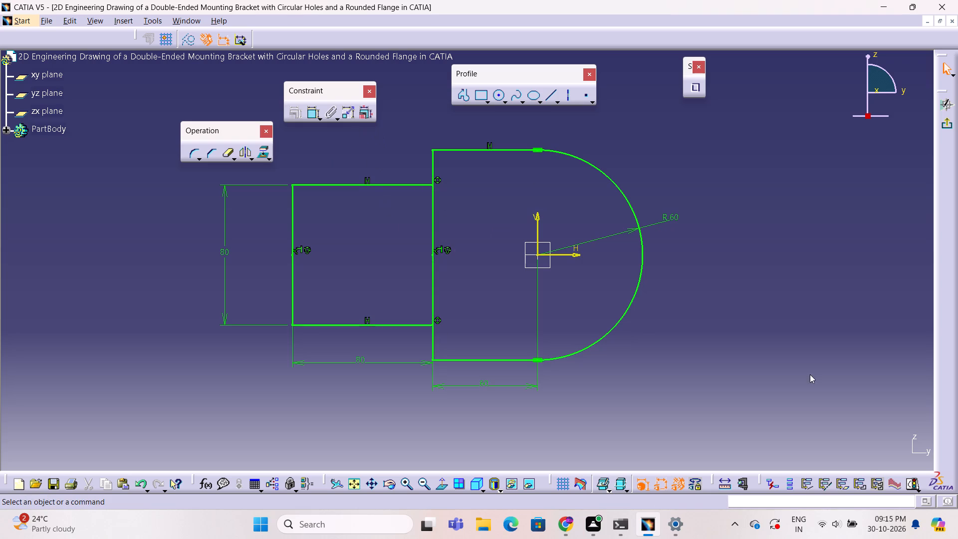
Check the sketch's solving status and examine the constraint diagnostics and the open profile in Sketch Analysis.
click(910, 484)
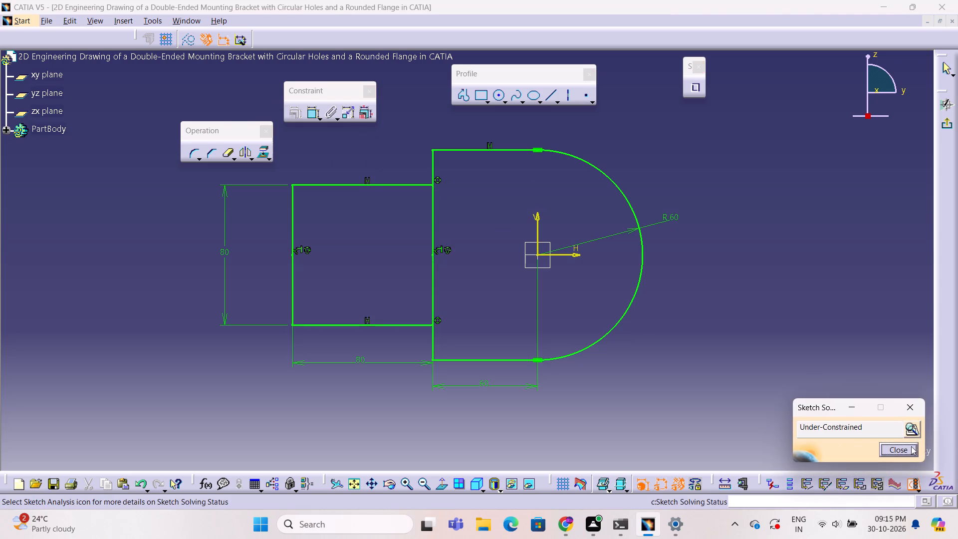
click(913, 432)
scroll(217, 313, down, 9)
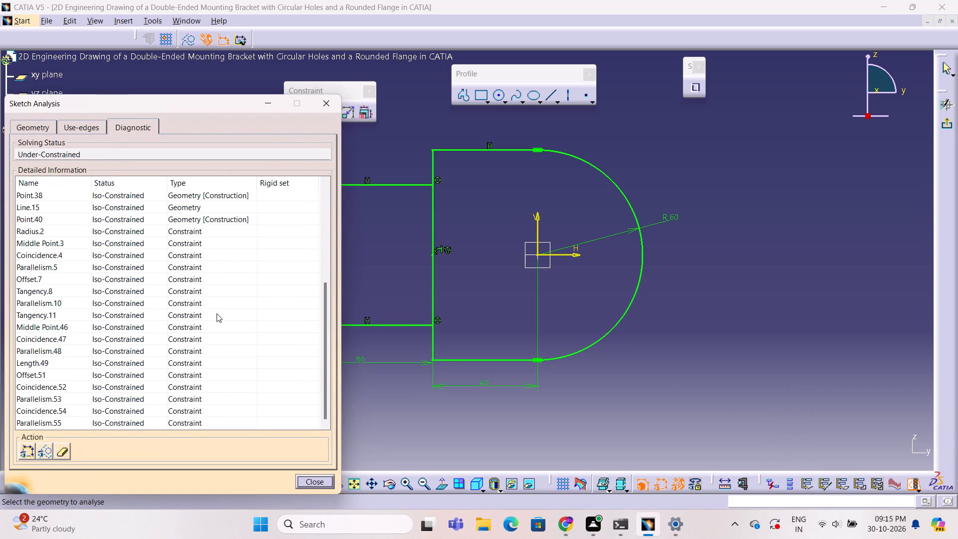
scroll(217, 313, up, 11)
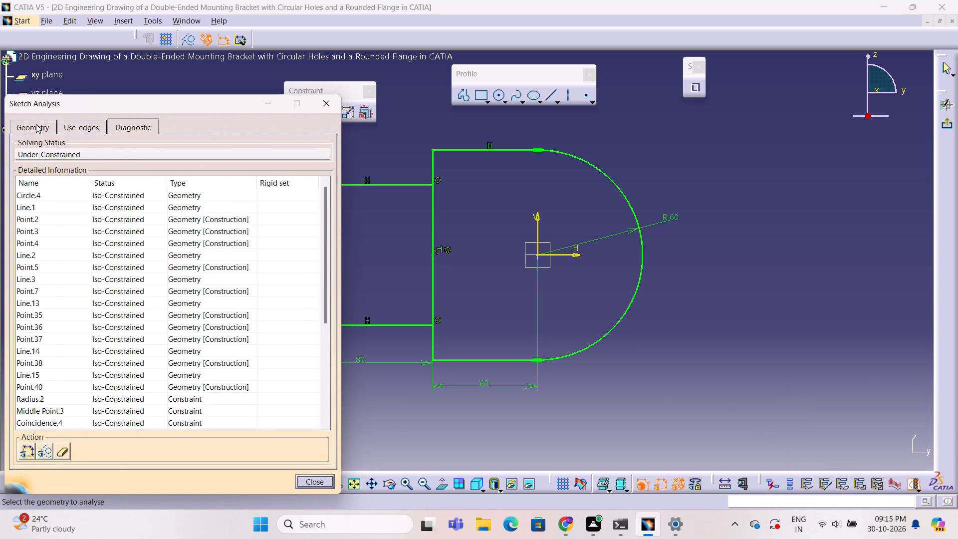
click(36, 124)
click(173, 195)
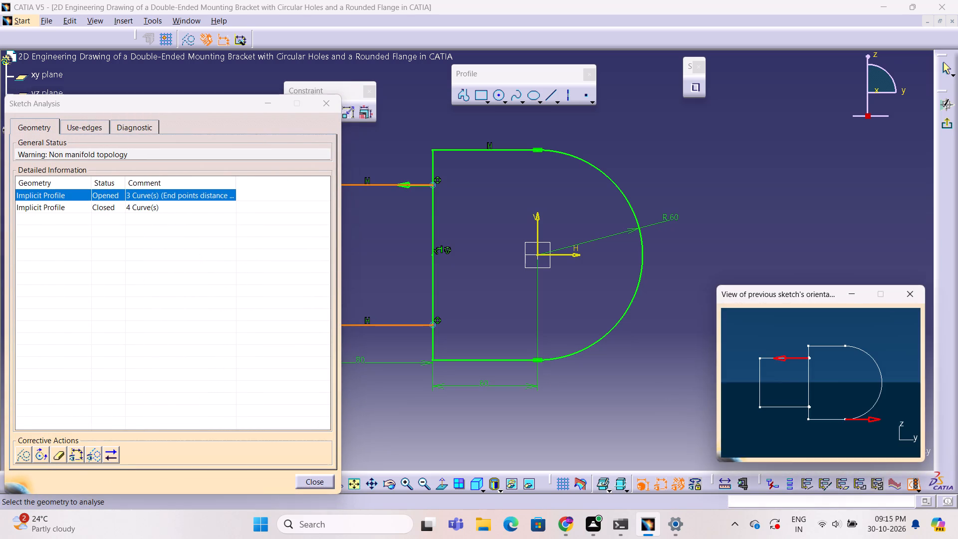
click(333, 103)
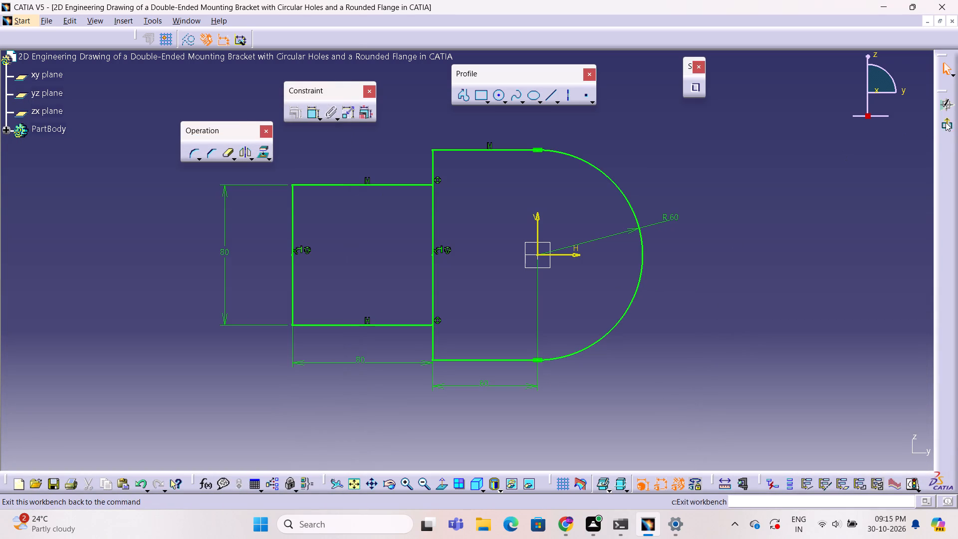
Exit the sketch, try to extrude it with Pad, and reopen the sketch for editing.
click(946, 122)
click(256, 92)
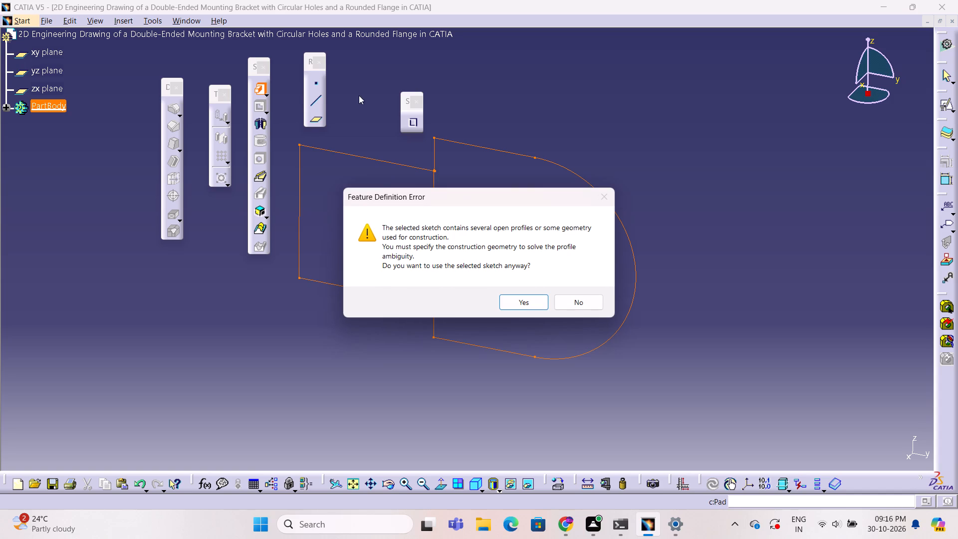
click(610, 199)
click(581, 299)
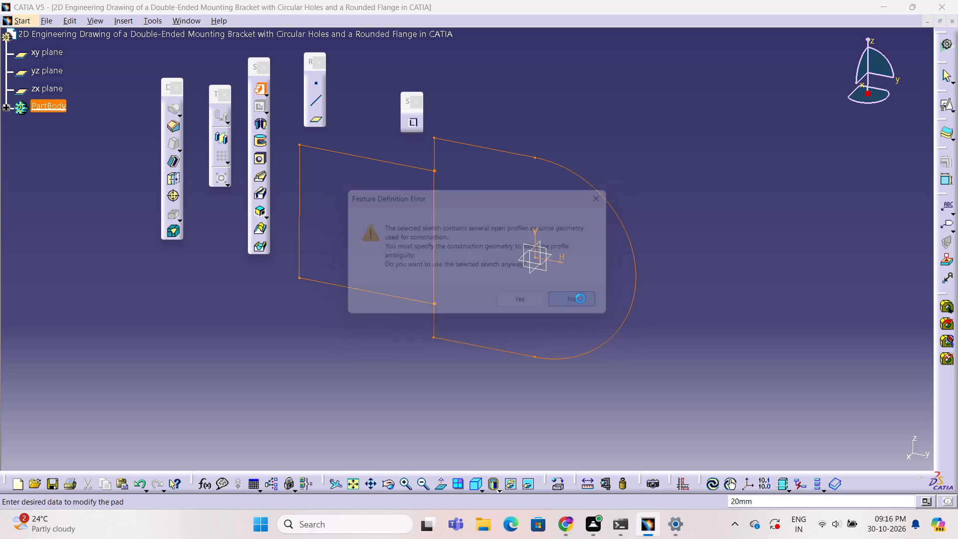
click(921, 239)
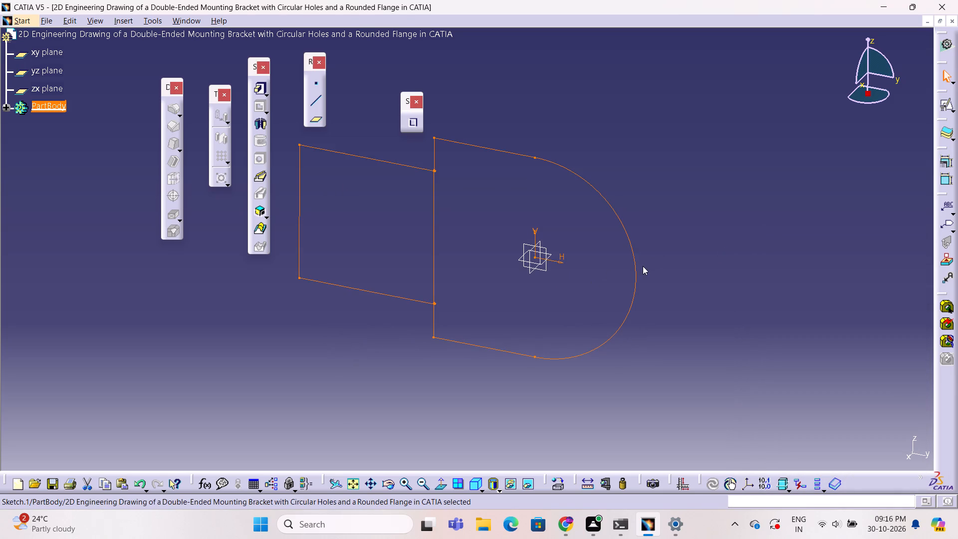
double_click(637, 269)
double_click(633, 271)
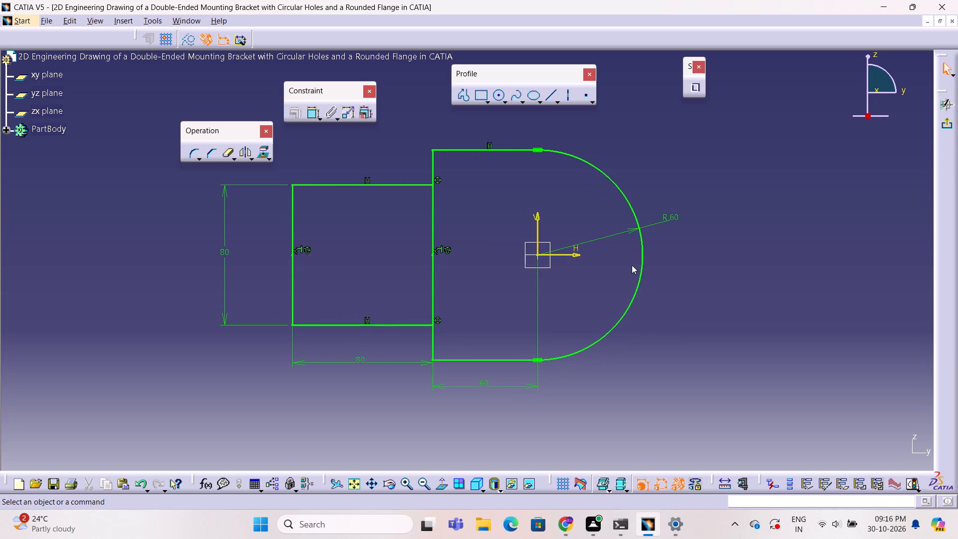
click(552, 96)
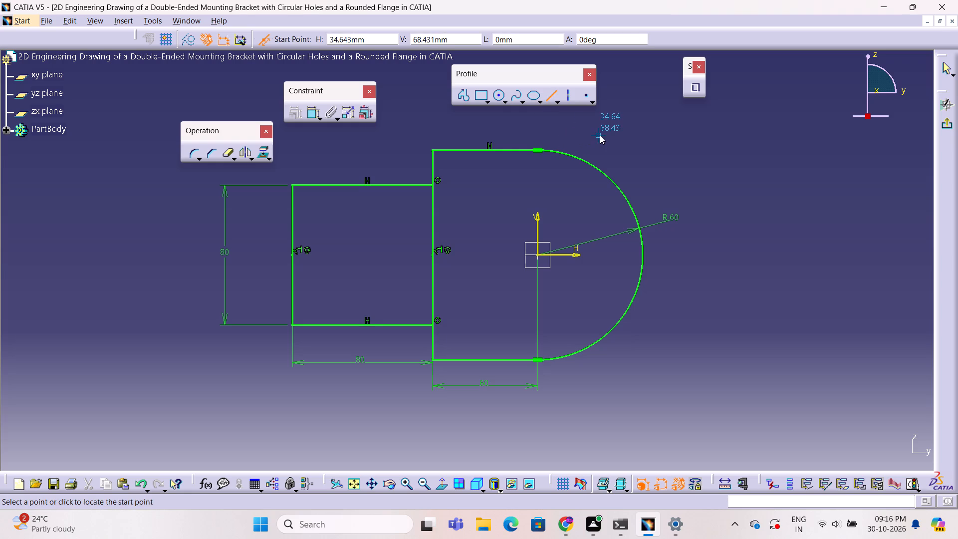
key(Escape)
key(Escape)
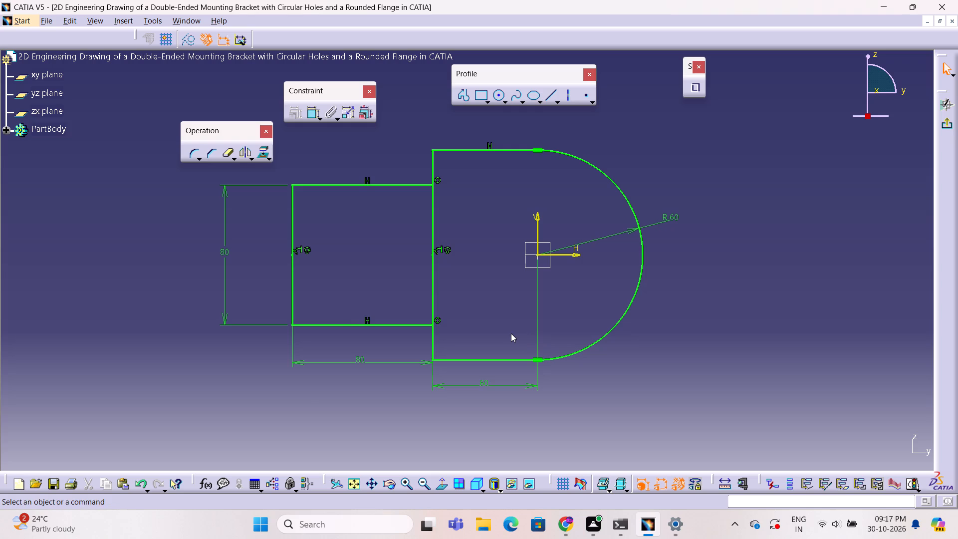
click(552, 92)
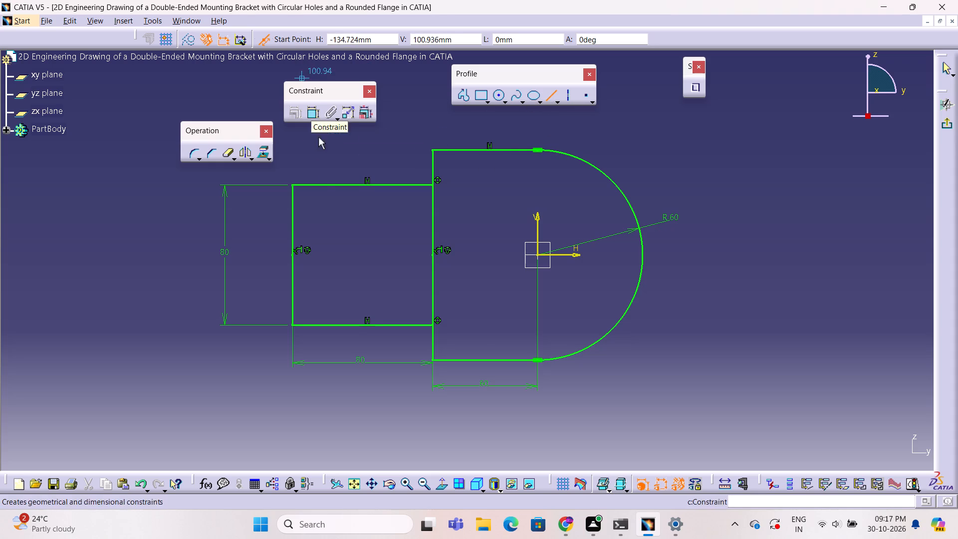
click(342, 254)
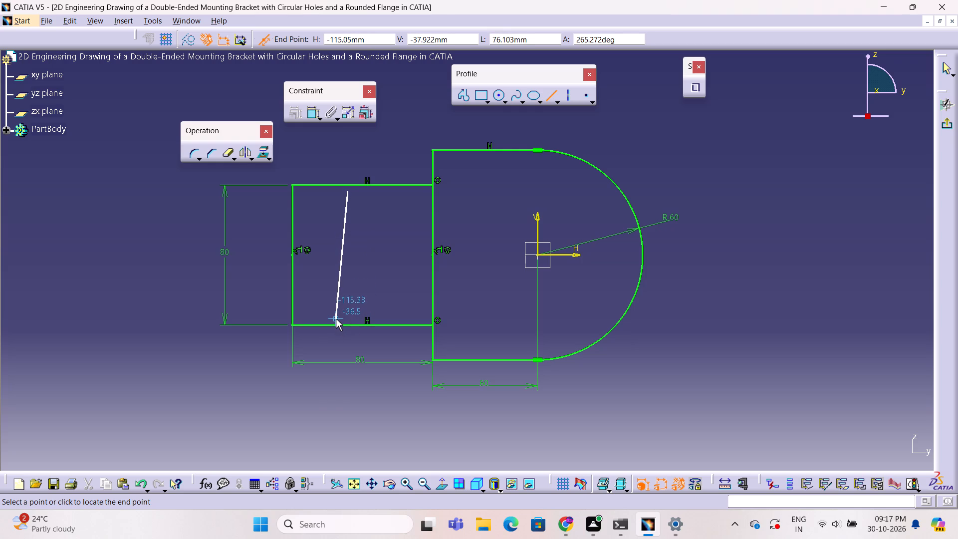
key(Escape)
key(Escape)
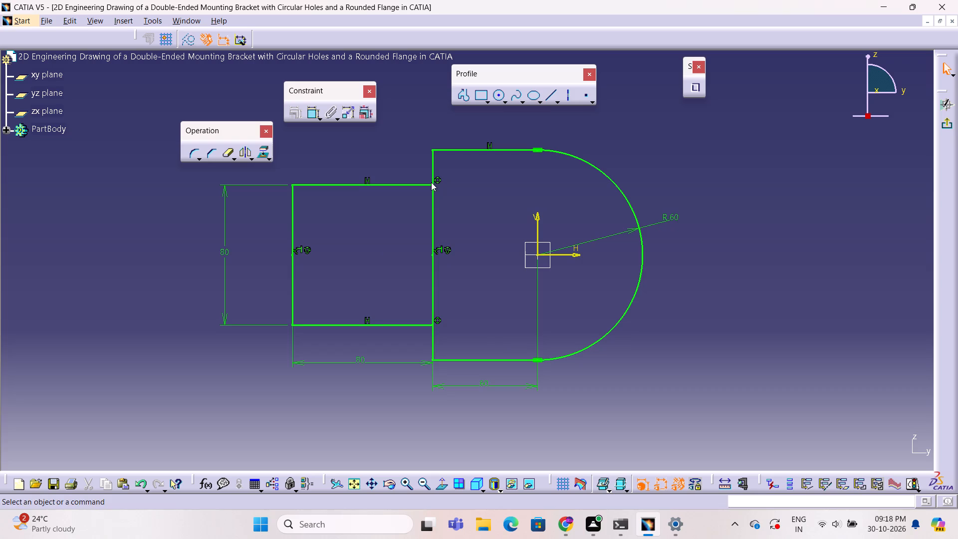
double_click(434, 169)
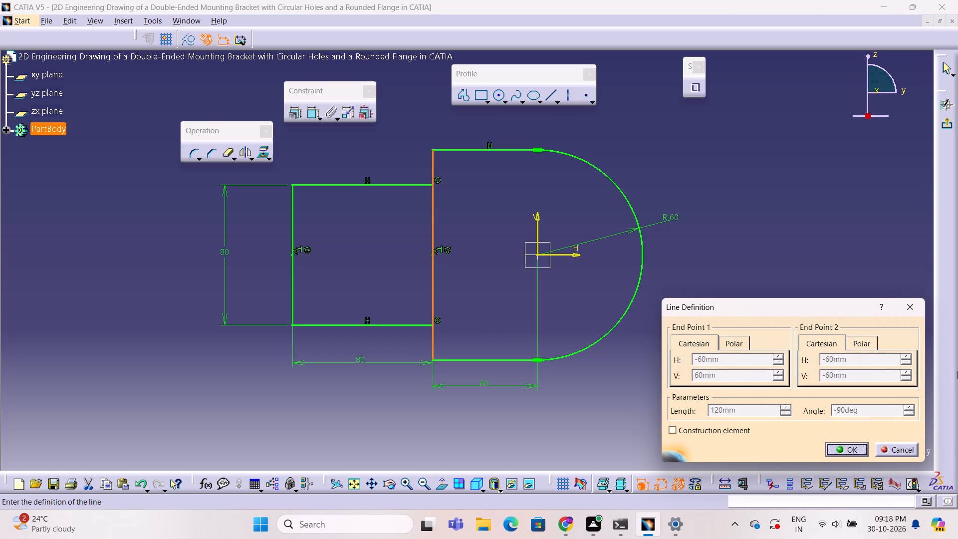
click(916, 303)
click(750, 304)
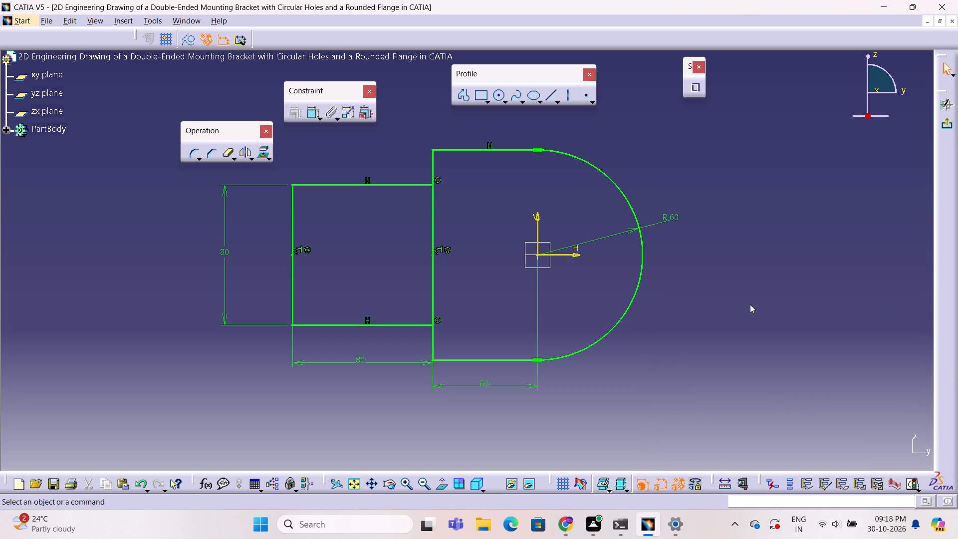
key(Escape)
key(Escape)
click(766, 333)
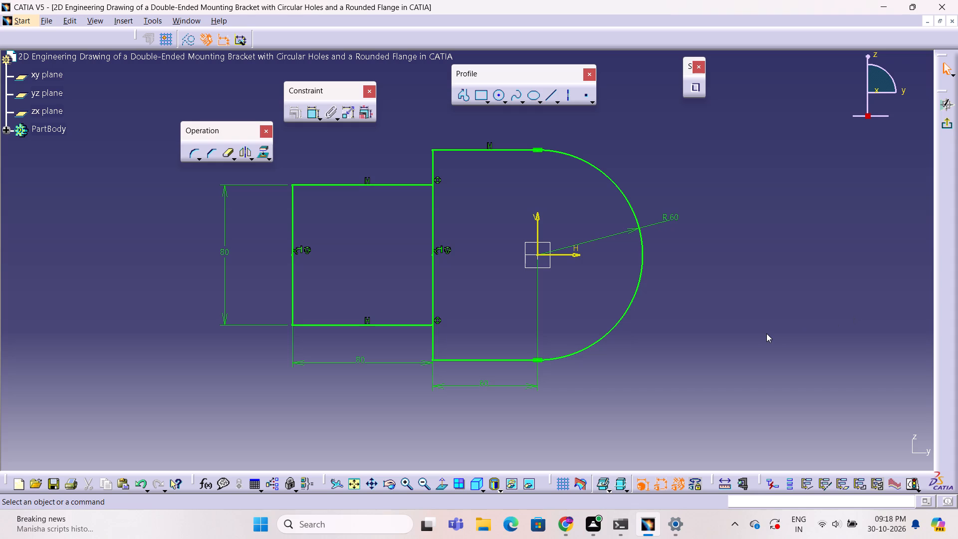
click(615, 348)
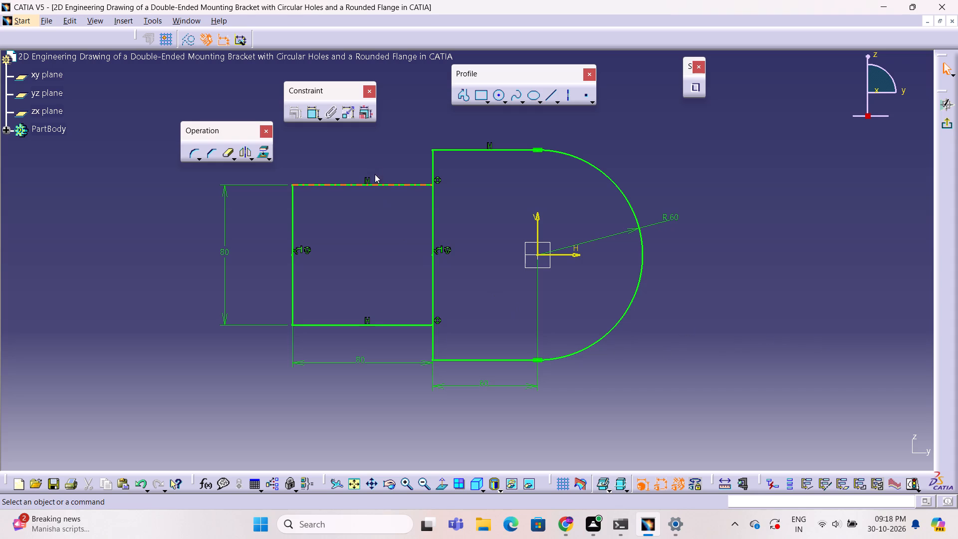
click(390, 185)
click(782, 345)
Find the open three-curve profile in Sketch Analysis and delete it, leaving only the closed D-shape profile.
click(914, 487)
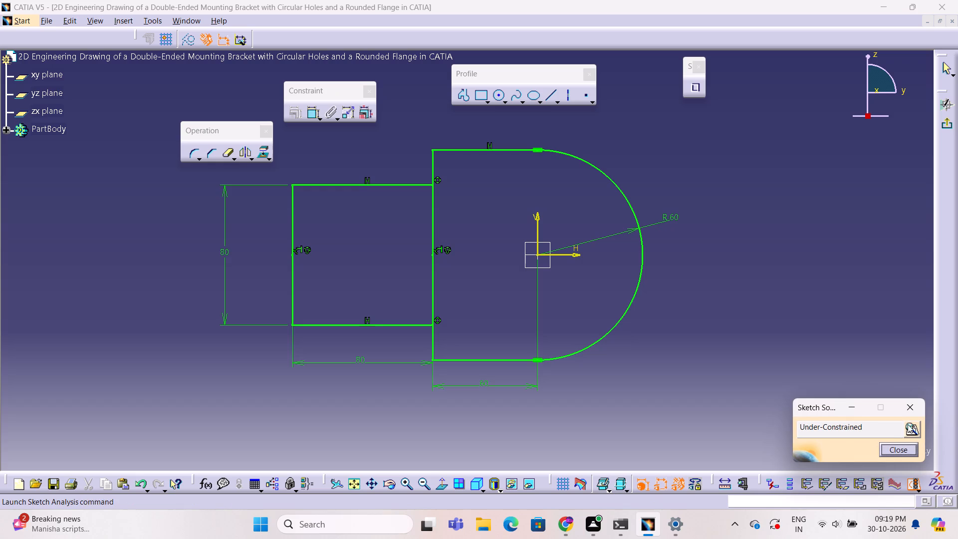
click(910, 425)
scroll(231, 253, down, 3)
click(27, 127)
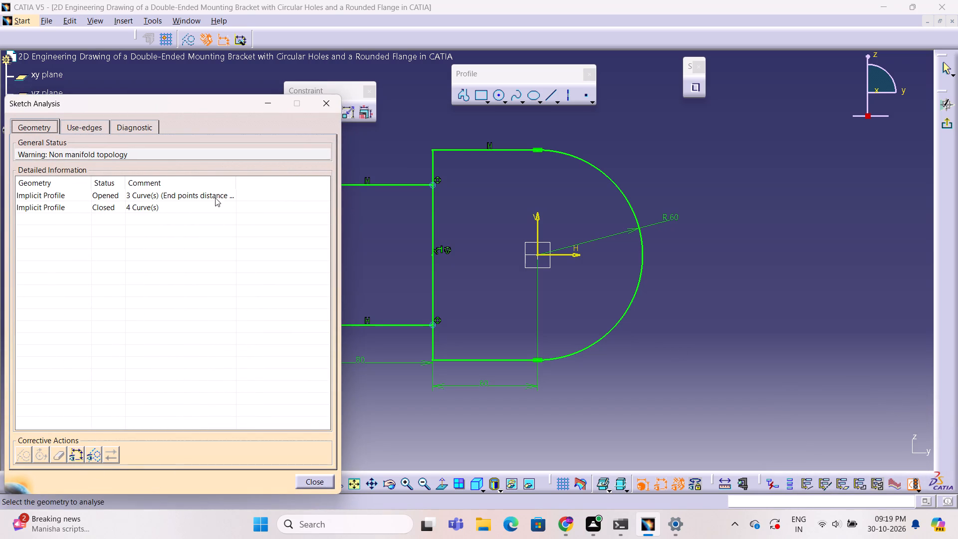
click(215, 196)
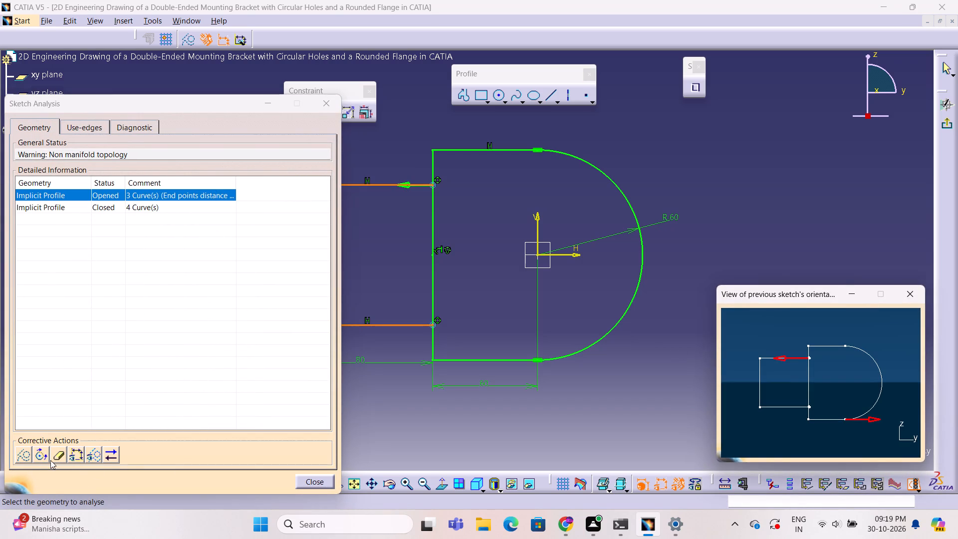
double_click(58, 457)
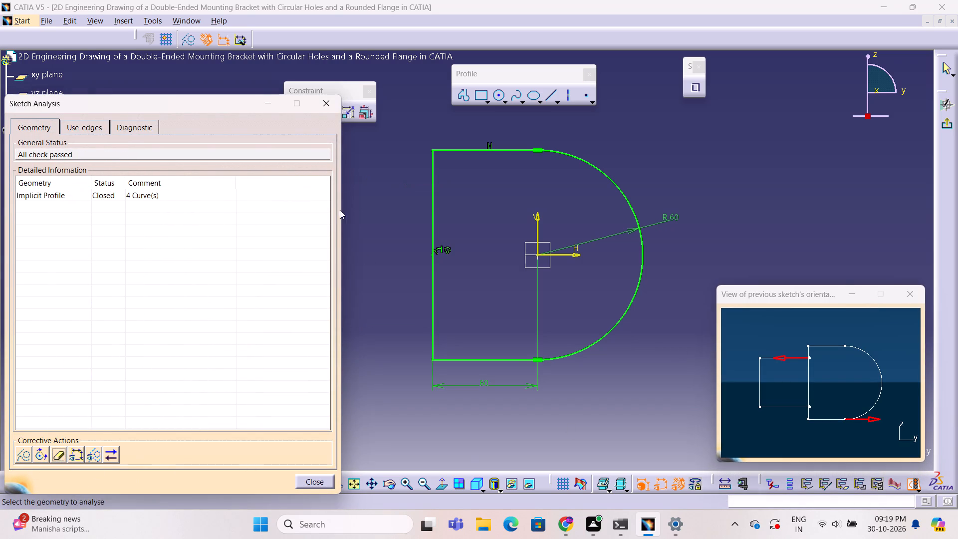
double_click(329, 101)
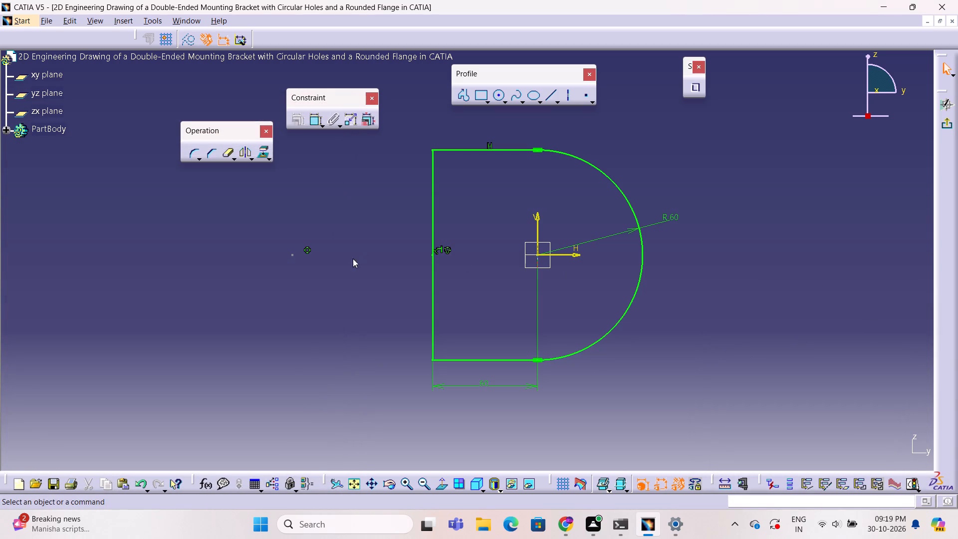
Delete the leftover under-constrained construction point through Sketch Analysis and exit the sketch.
click(913, 487)
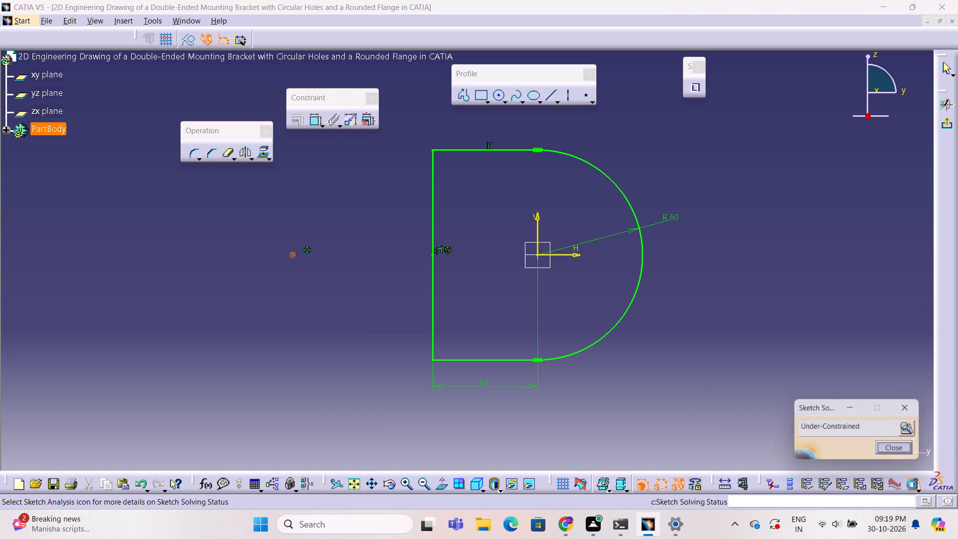
click(911, 429)
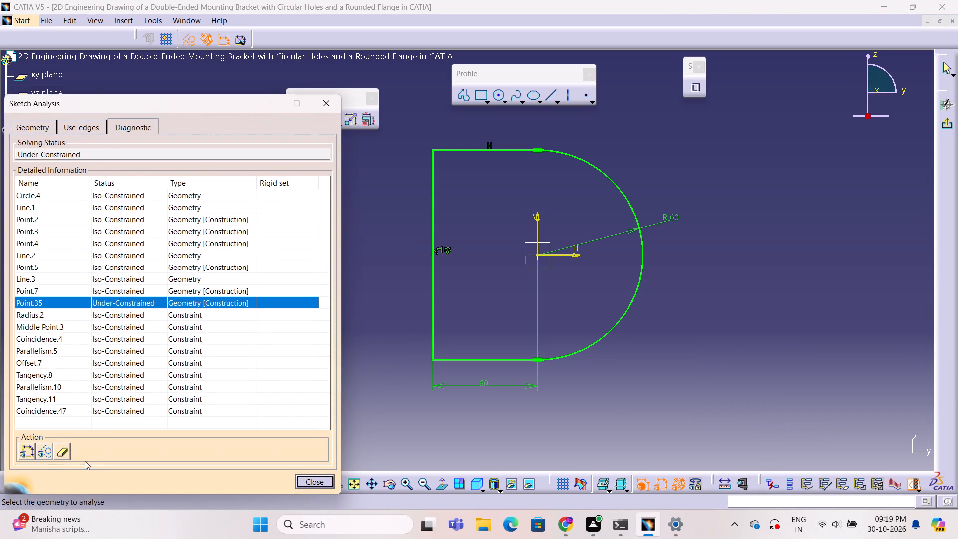
click(65, 455)
click(333, 103)
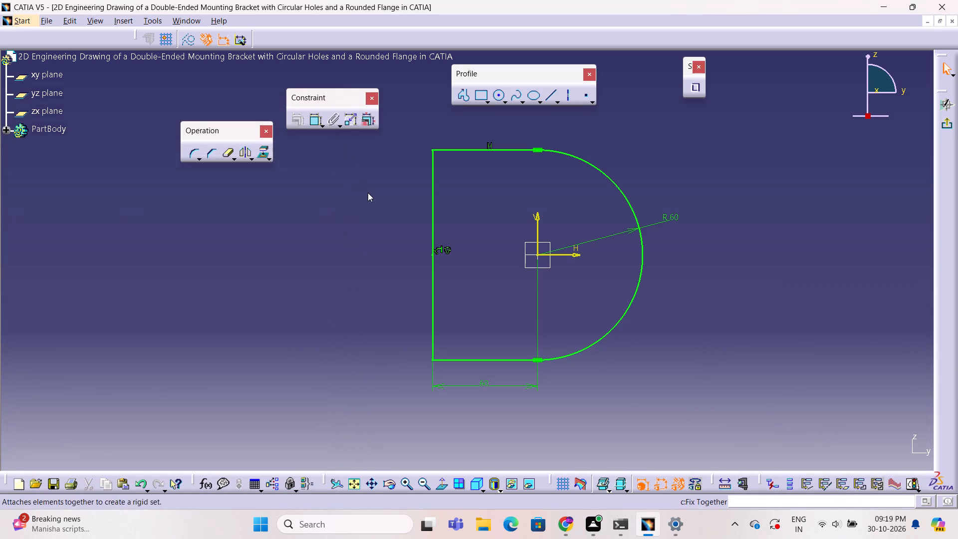
click(368, 193)
click(949, 125)
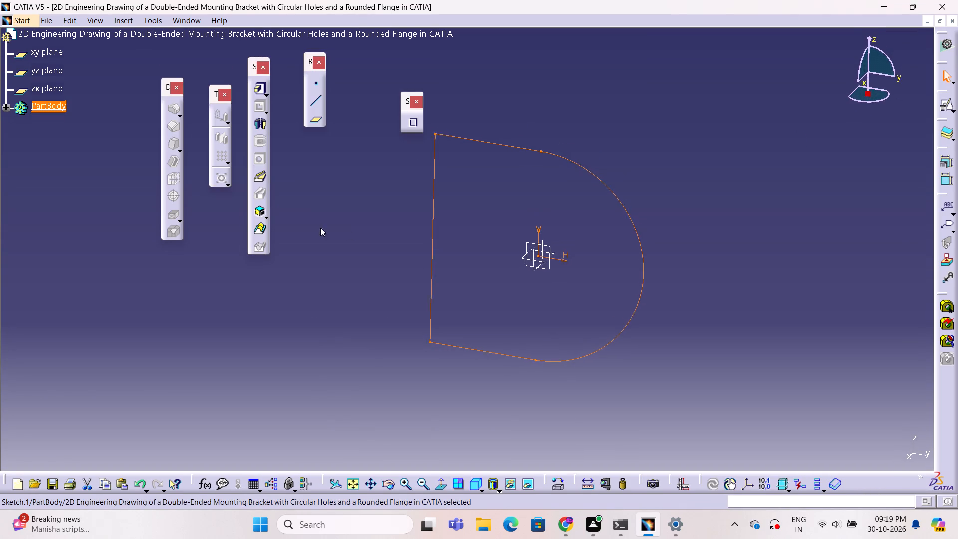
Pad the D-shaped sketch with a length of 100/2 mm and mirrored extent.
click(257, 90)
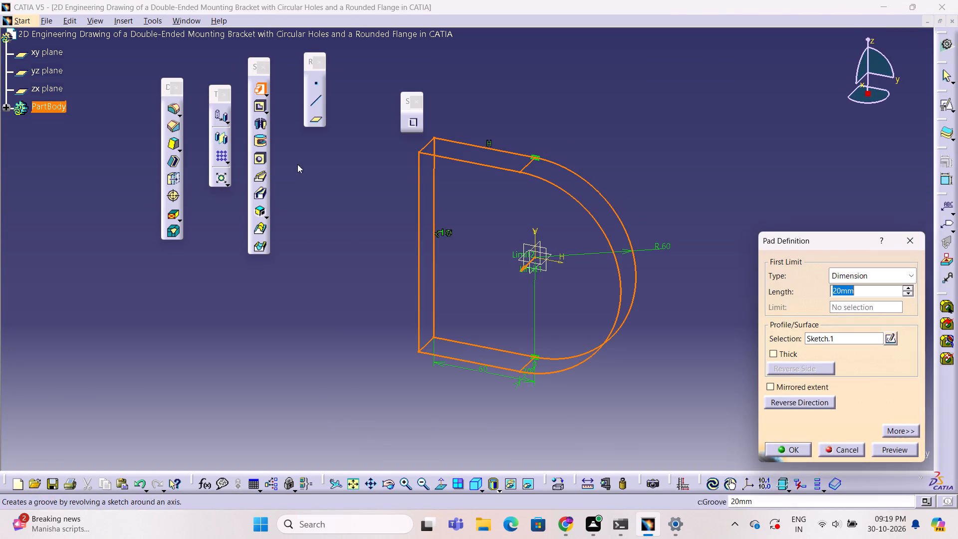
click(806, 383)
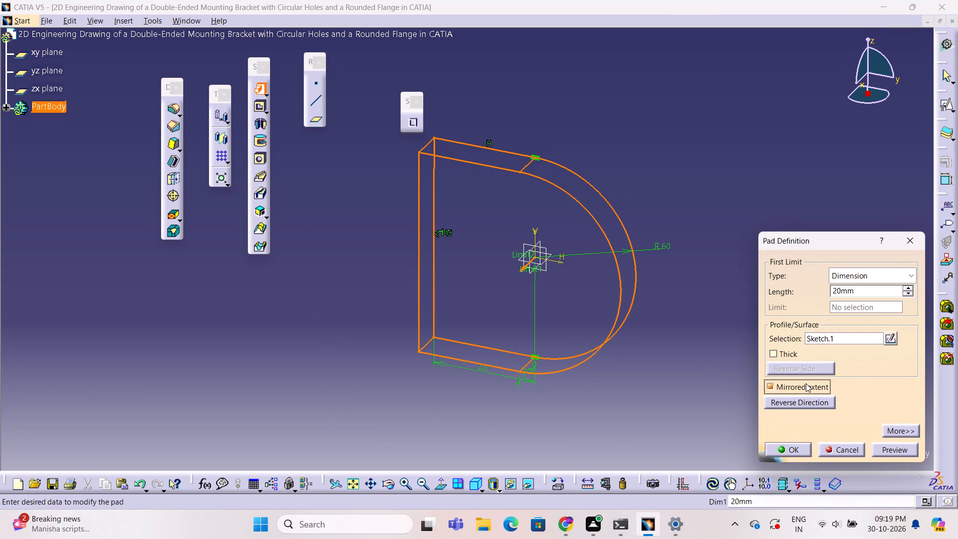
double_click(864, 293)
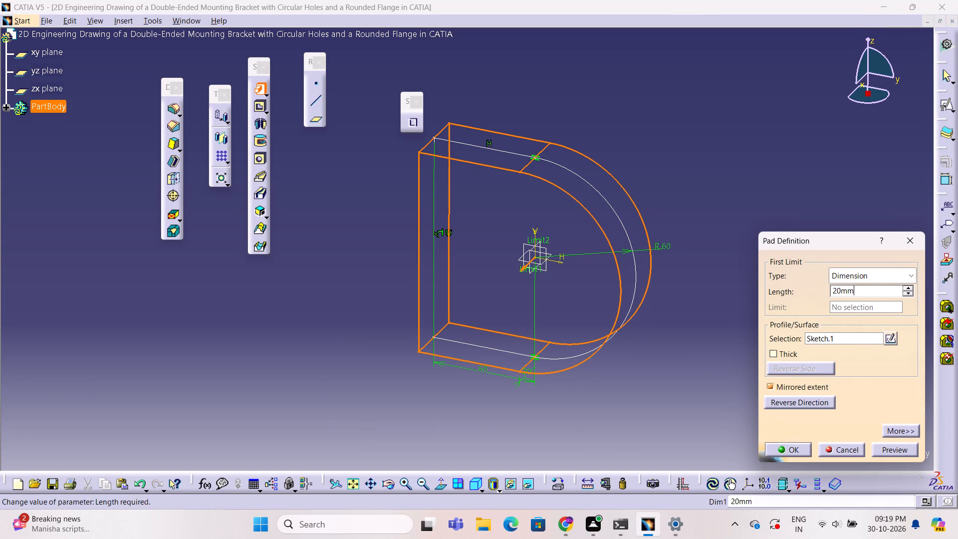
key(1)
text(00)
key(slash)
key(2)
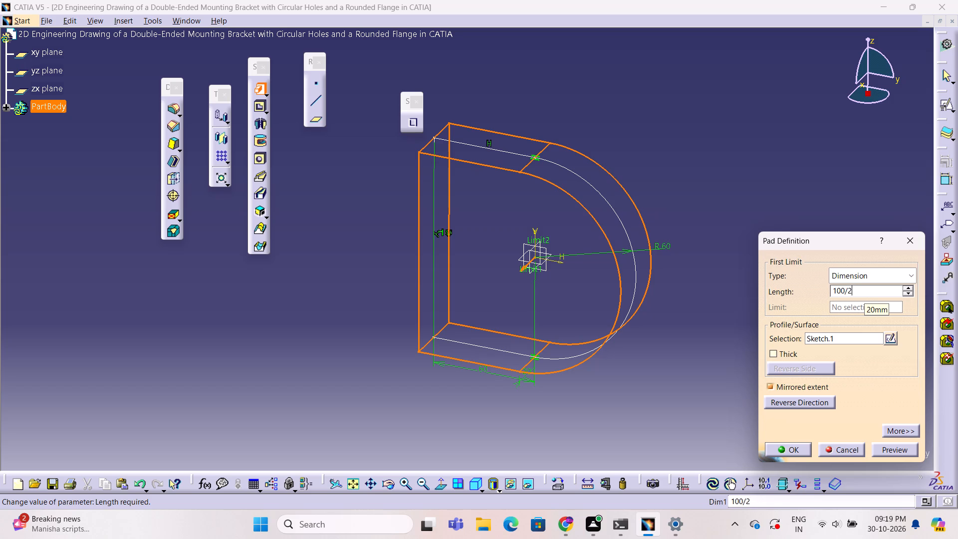
click(789, 453)
click(719, 414)
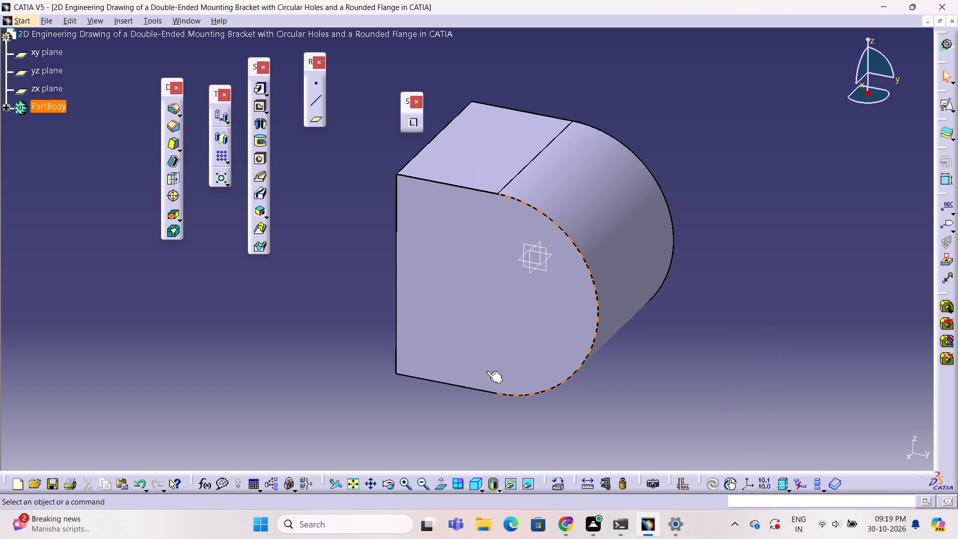
Start a sketch on the pad's flat D-shaped front face and draw a circle of about 32 mm radius centred on the origin.
middle_drag(342, 348, 428, 356)
right_drag(342, 348, 428, 356)
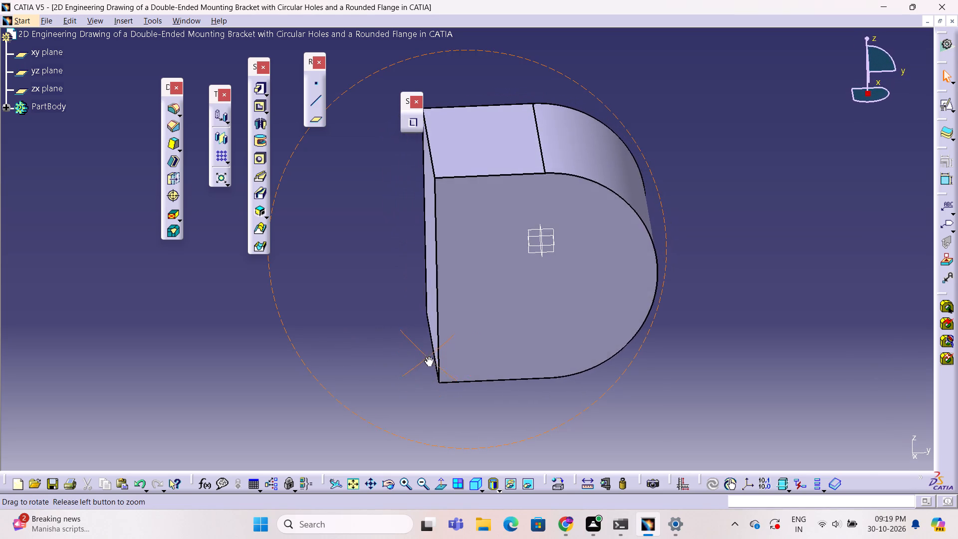
middle_drag(428, 356, 429, 367)
right_drag(428, 356, 429, 367)
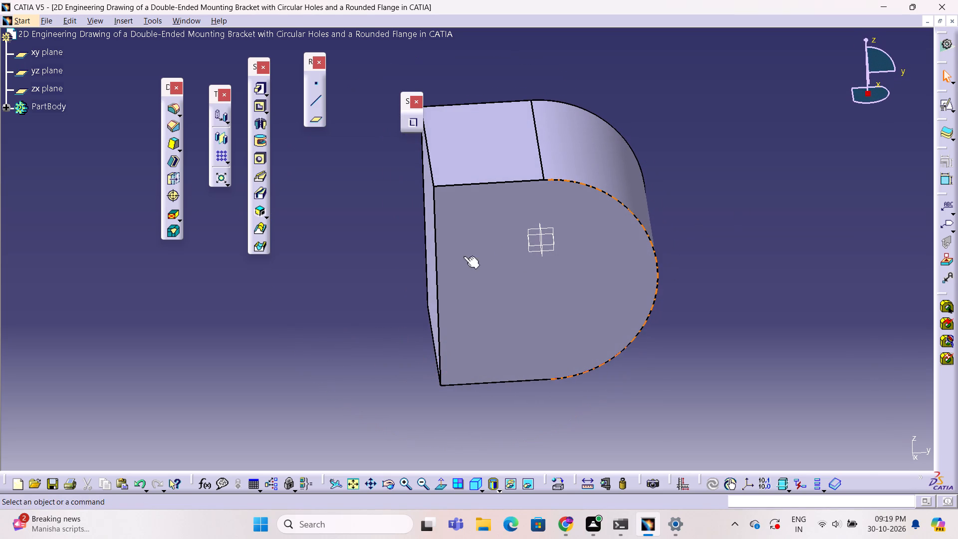
click(595, 285)
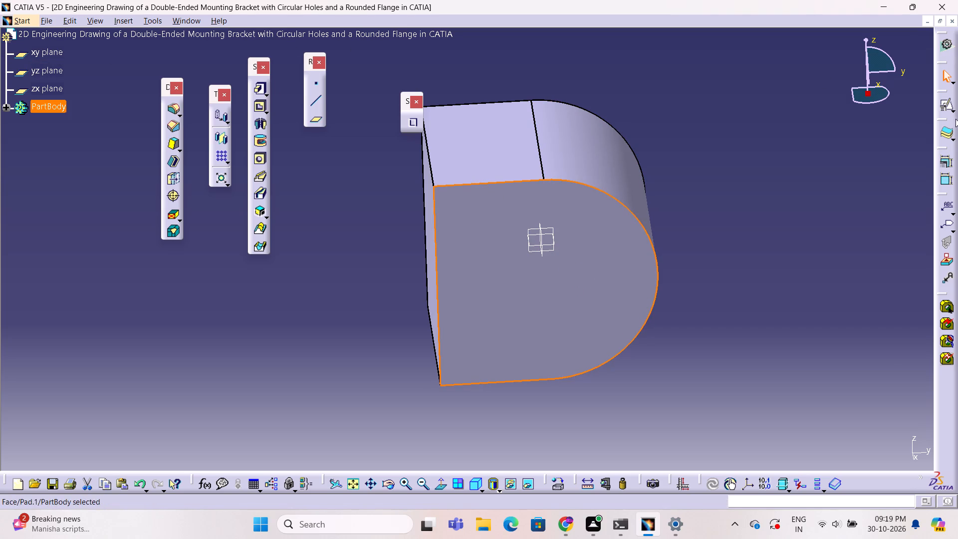
click(941, 106)
click(850, 446)
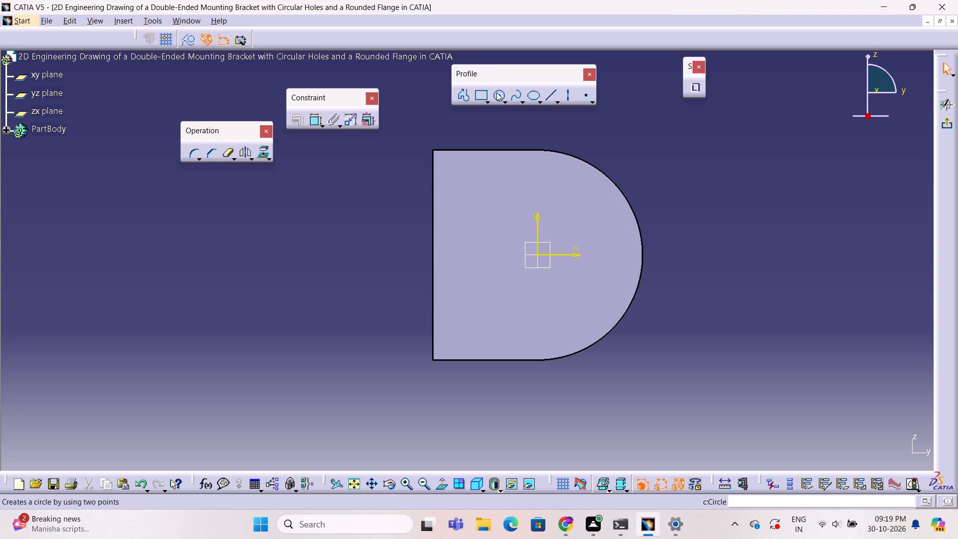
click(496, 92)
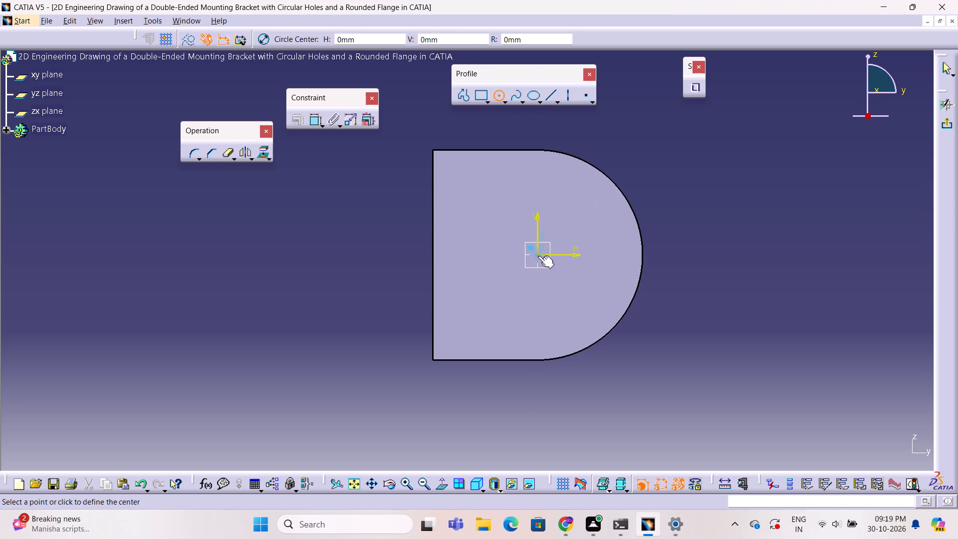
click(538, 255)
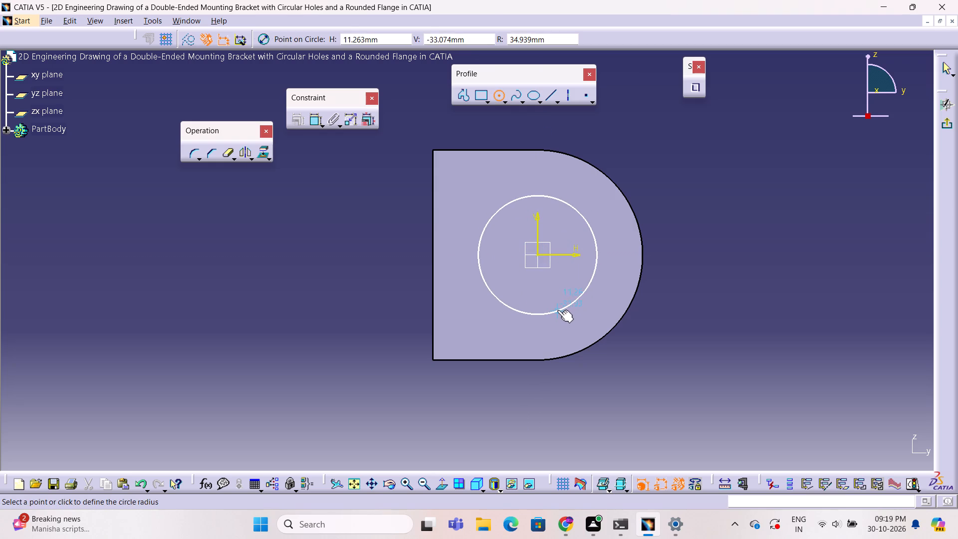
click(560, 308)
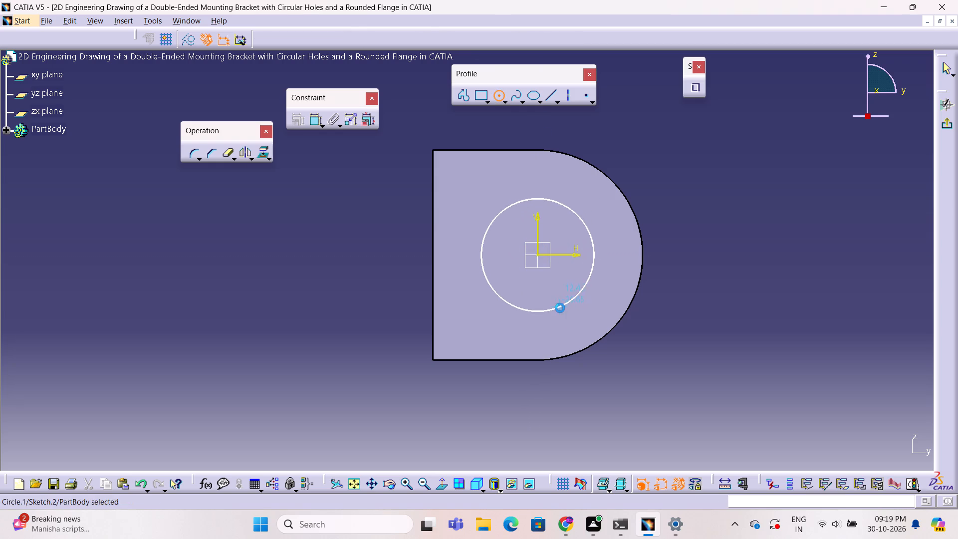
key(Escape)
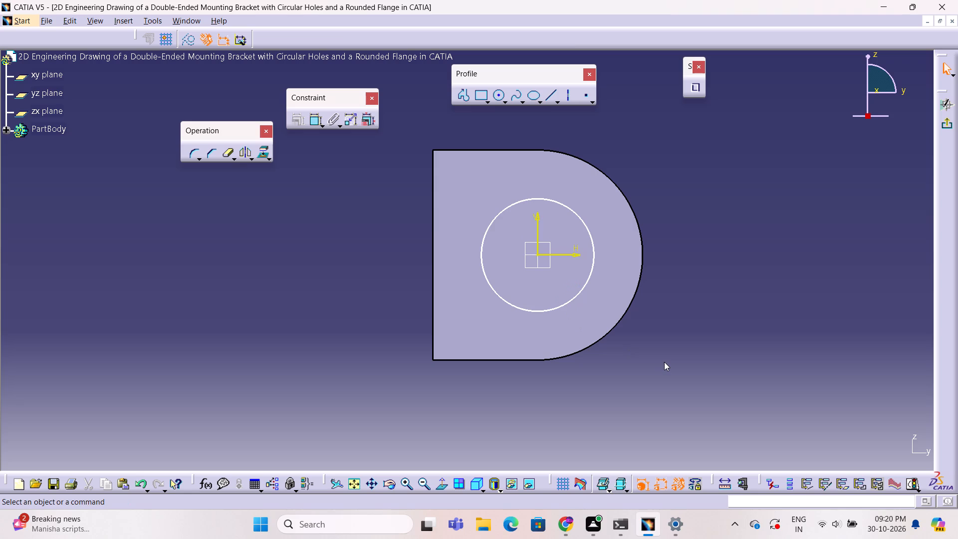
Dimension the circle's radius and set it to 20 mm.
click(317, 118)
click(590, 236)
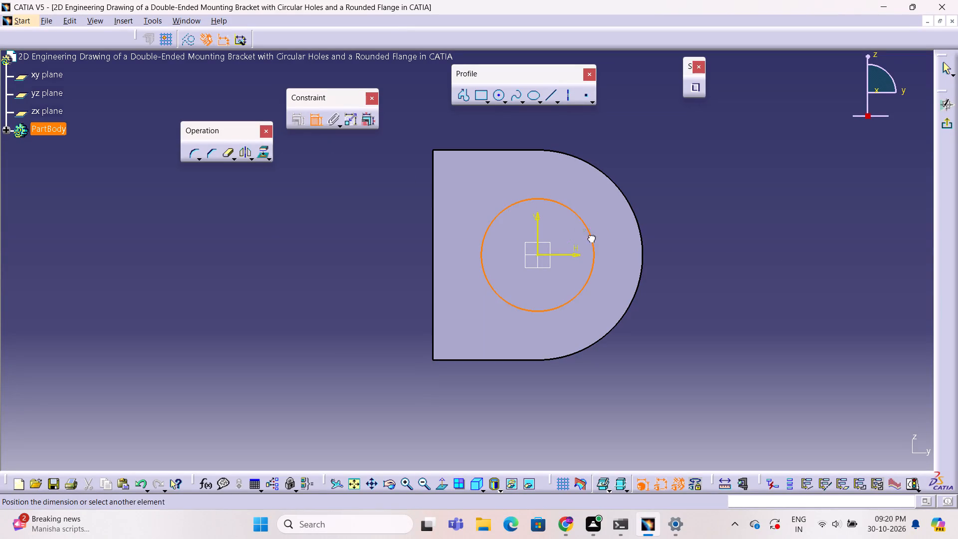
click(661, 146)
double_click(663, 143)
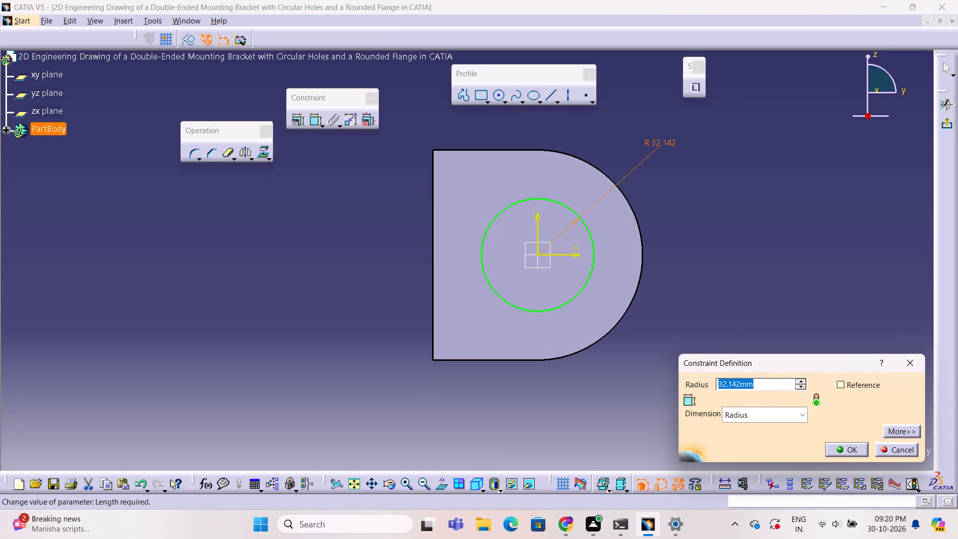
text(20)
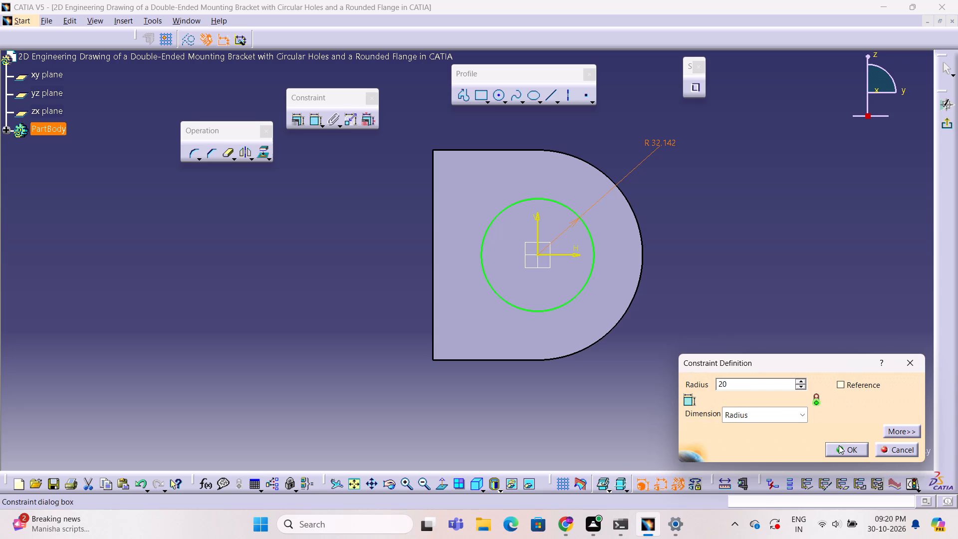
click(839, 445)
click(793, 405)
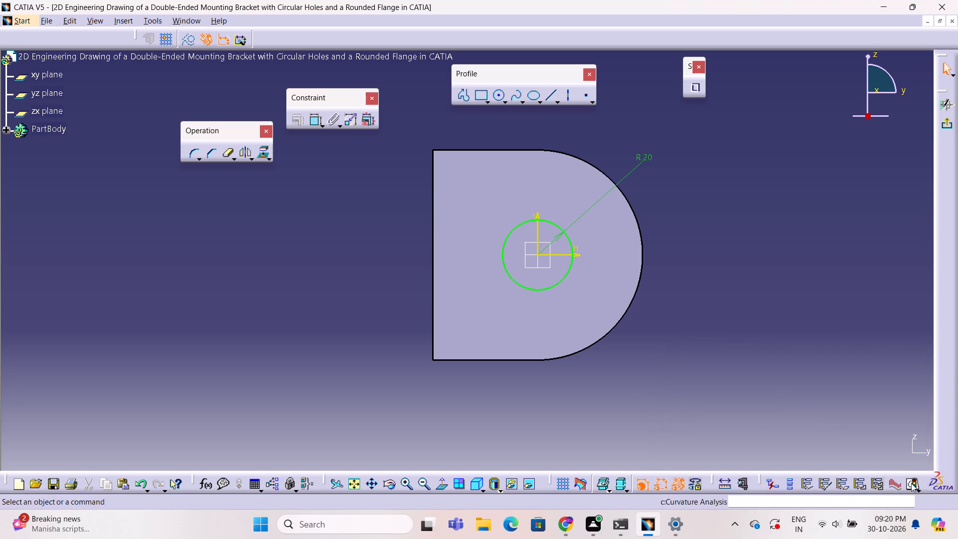
Check the circle sketch's solving status and examine its geometry in Sketch Analysis.
click(911, 483)
click(908, 431)
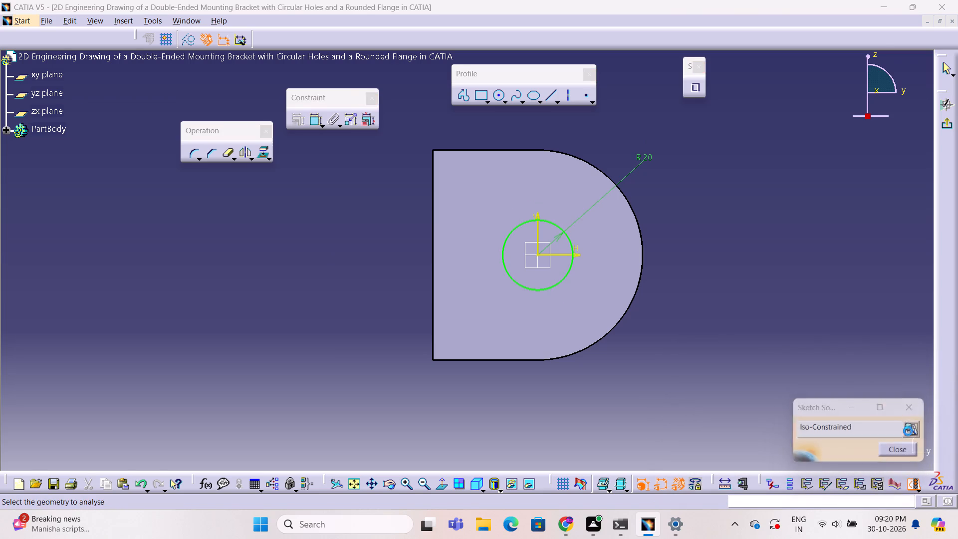
click(30, 131)
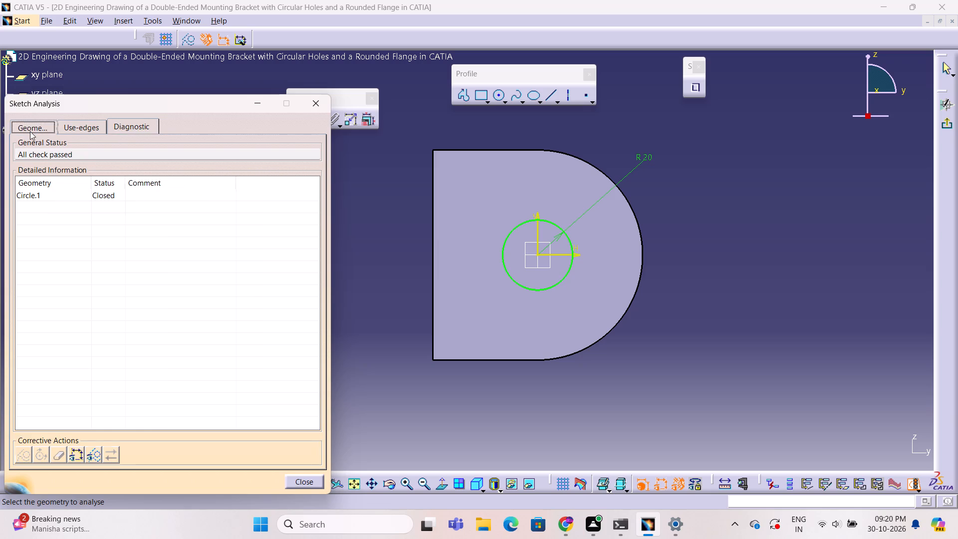
click(318, 112)
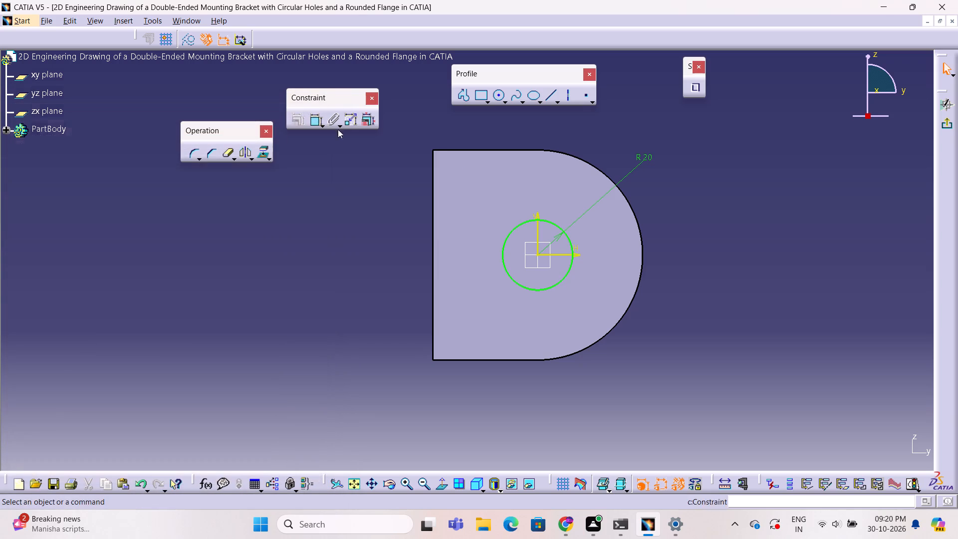
Inspect the circle on the pad's face from several angles and return to the view normal to the sketch.
middle_click(676, 336)
right_drag(676, 336, 618, 343)
middle_drag(740, 281, 706, 280)
right_drag(740, 280, 706, 279)
middle_drag(722, 266, 702, 259)
right_drag(723, 266, 702, 259)
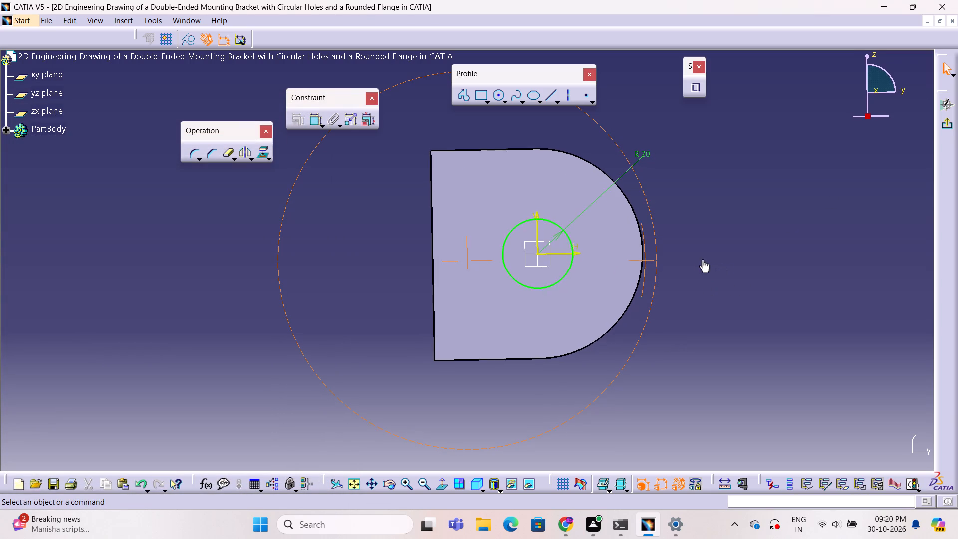
middle_drag(702, 259, 721, 332)
right_drag(702, 259, 721, 332)
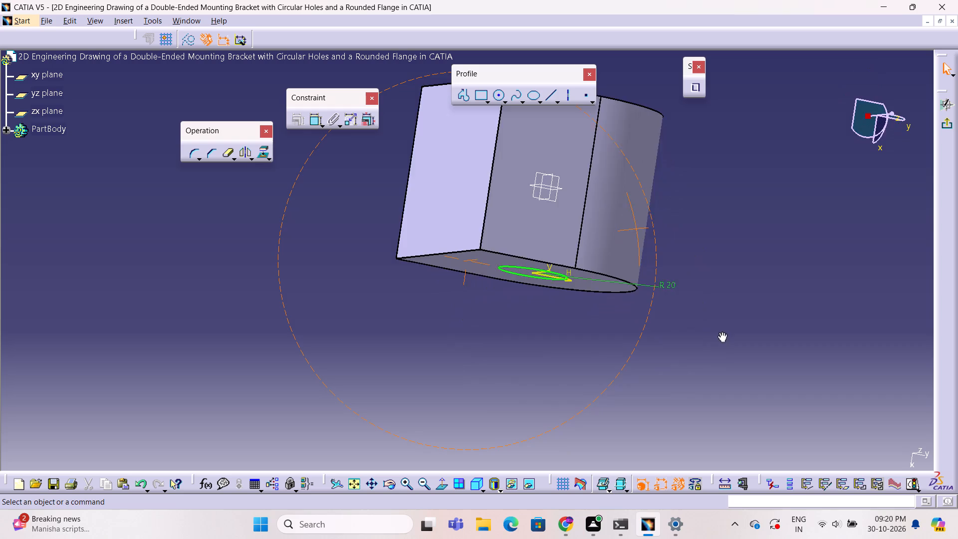
middle_drag(721, 332, 612, 292)
right_drag(721, 332, 612, 292)
right_click(612, 292)
click(619, 382)
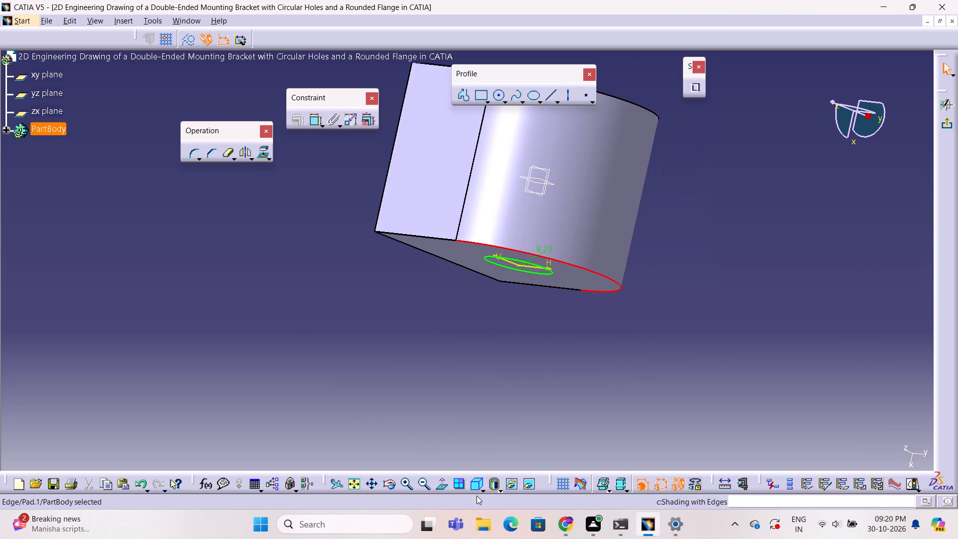
click(443, 487)
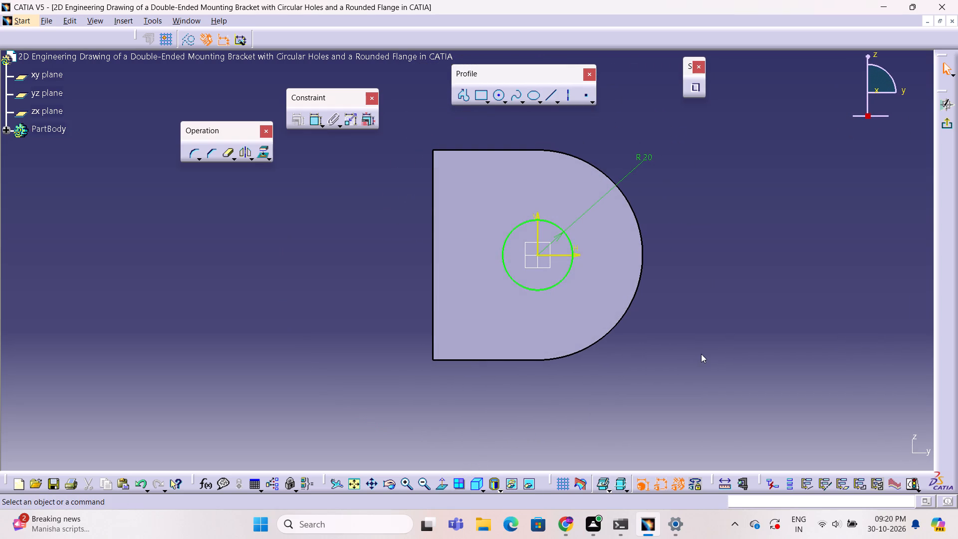
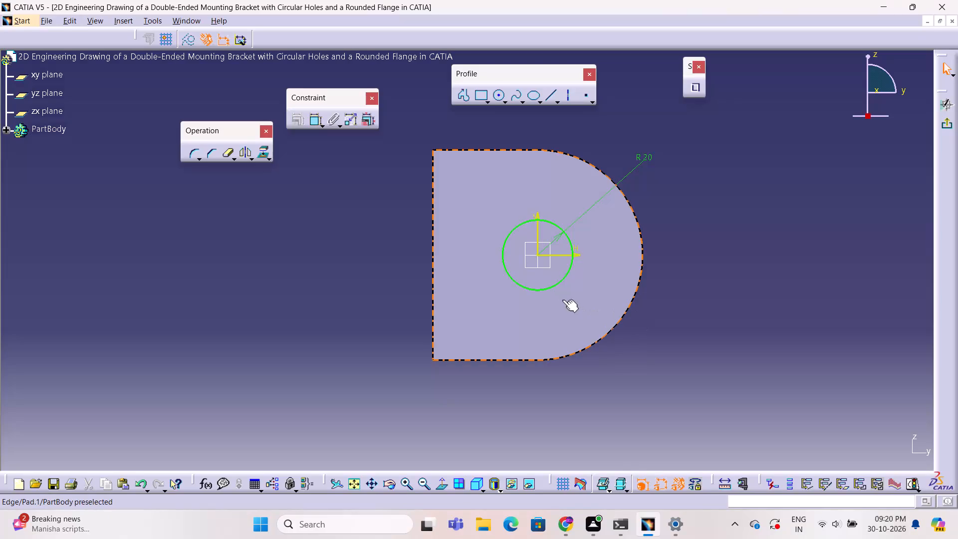
Delete the 20 mm radius circle from the sketch on the pad's D-shaped face.
drag(546, 287, 562, 306)
click(933, 353)
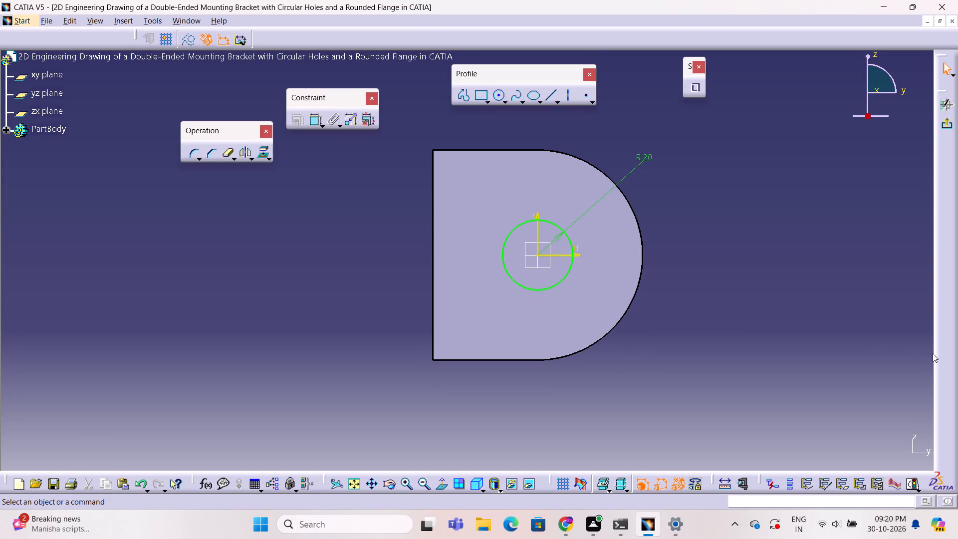
key(Escape)
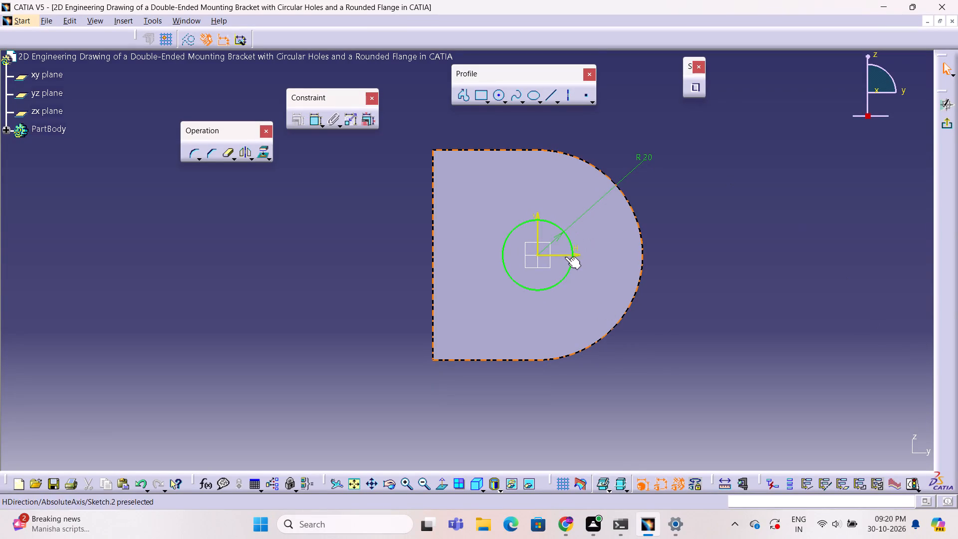
double_click(571, 271)
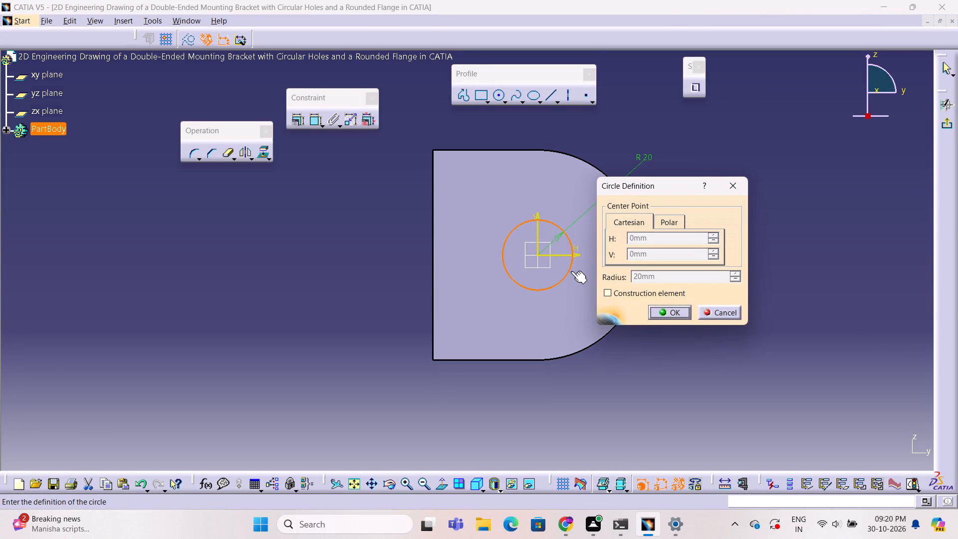
key(Delete)
key(Delete)
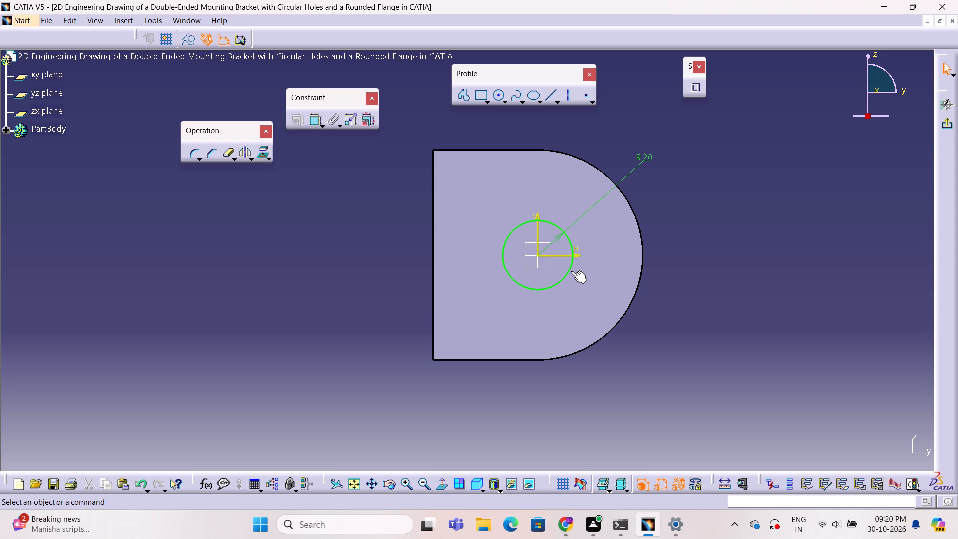
click(571, 267)
key(Delete)
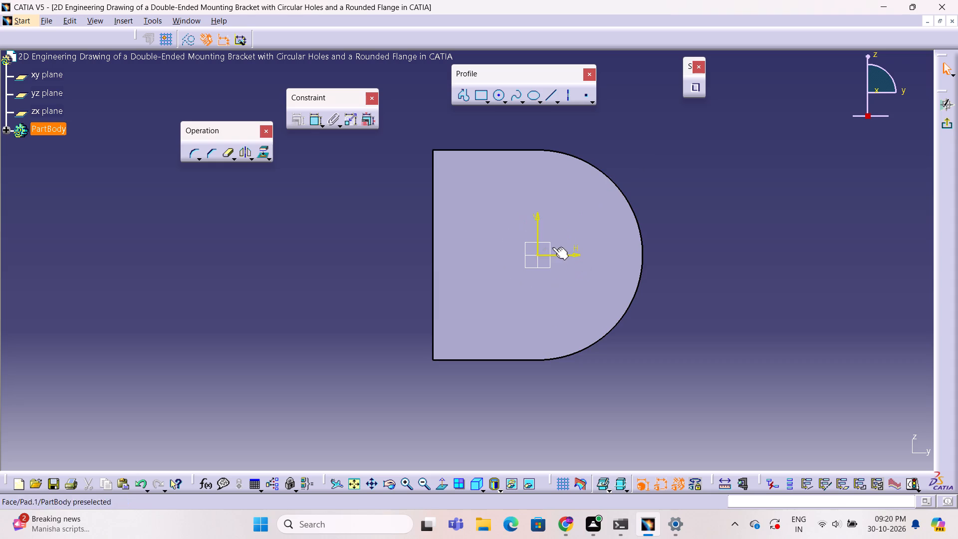
Draw a circle of about 24 mm radius on the face, off-centre between the origin and the D shape's square corner.
click(498, 99)
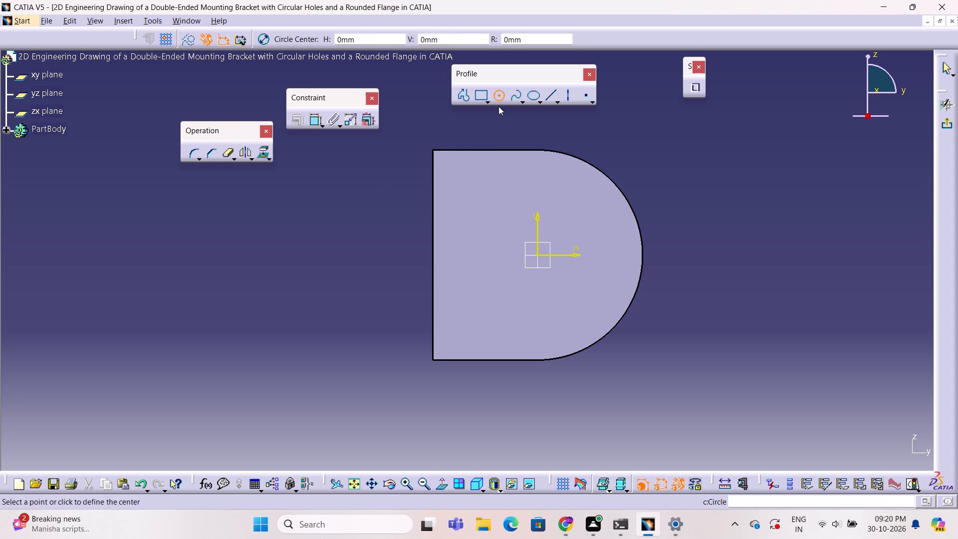
click(488, 218)
click(501, 259)
click(672, 217)
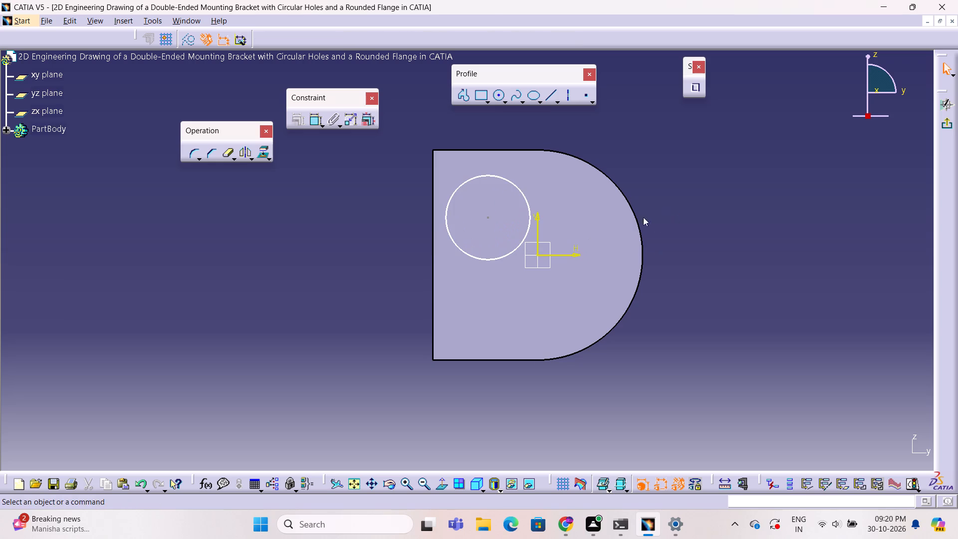
Dimension the new circle's radius and set it to 20 mm.
click(313, 117)
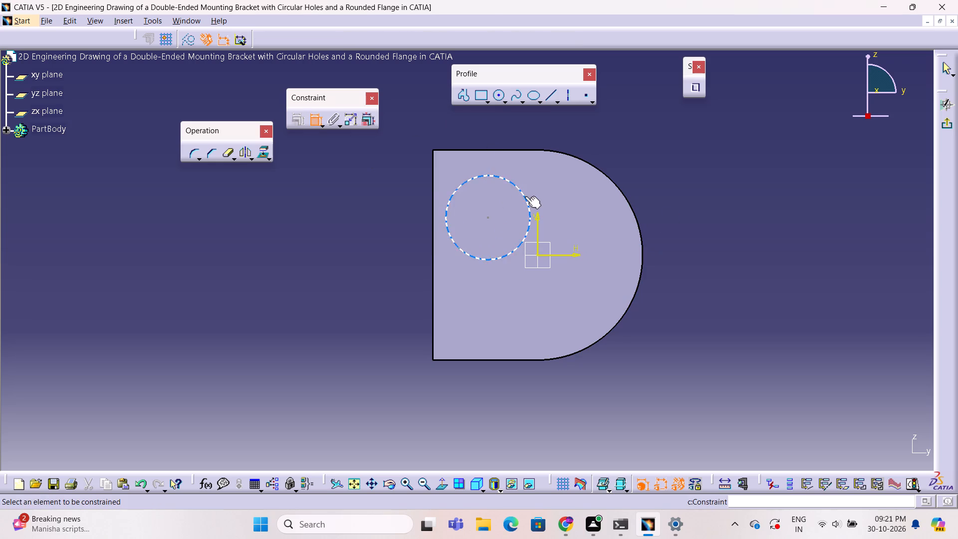
double_click(524, 198)
click(683, 156)
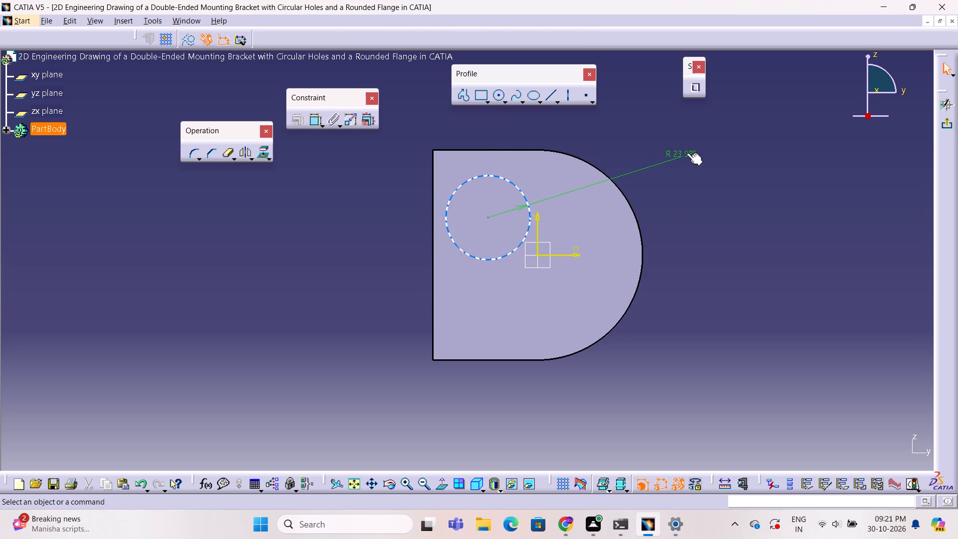
click(687, 153)
click(687, 153)
click(778, 387)
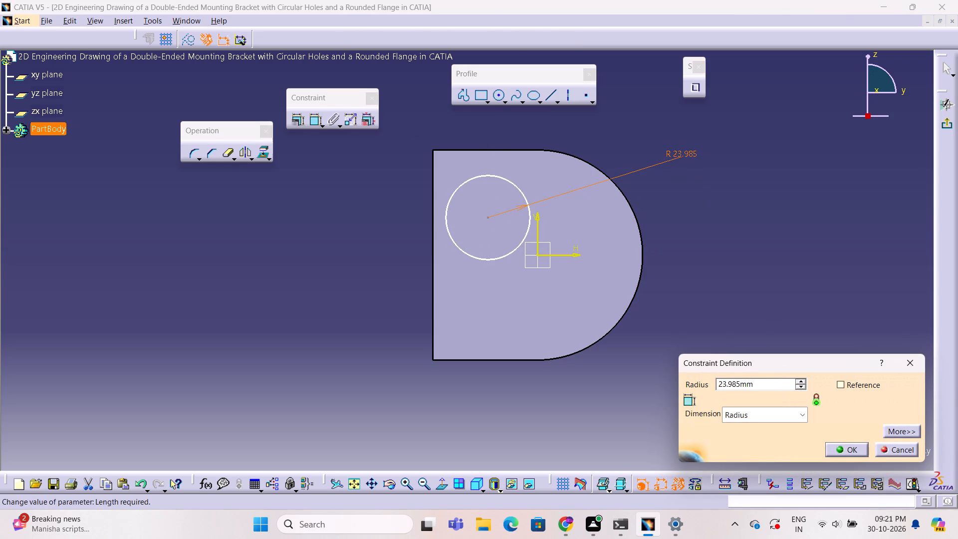
click(778, 387)
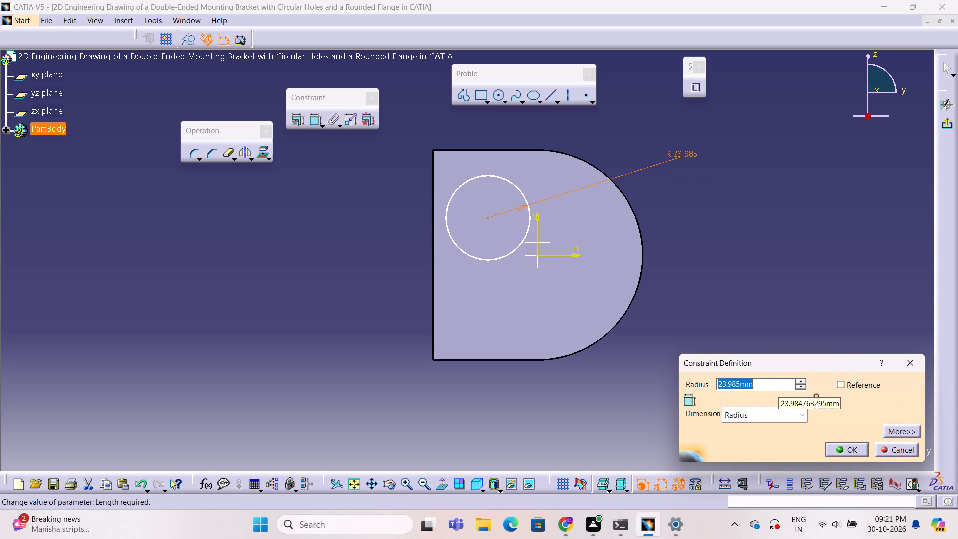
text(20)
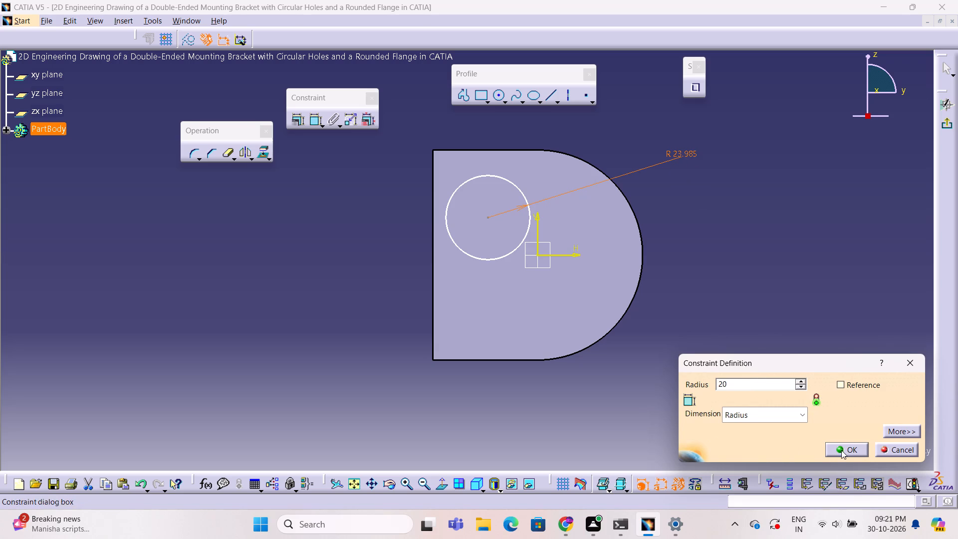
click(841, 450)
click(764, 419)
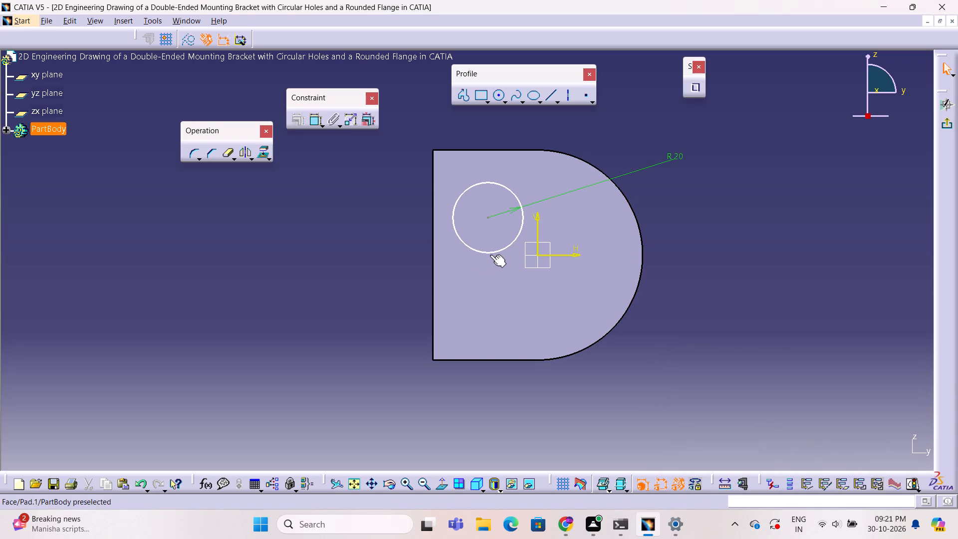
Apply a Concentricity constraint between the circle and the rounded edge of the pad.
click(490, 254)
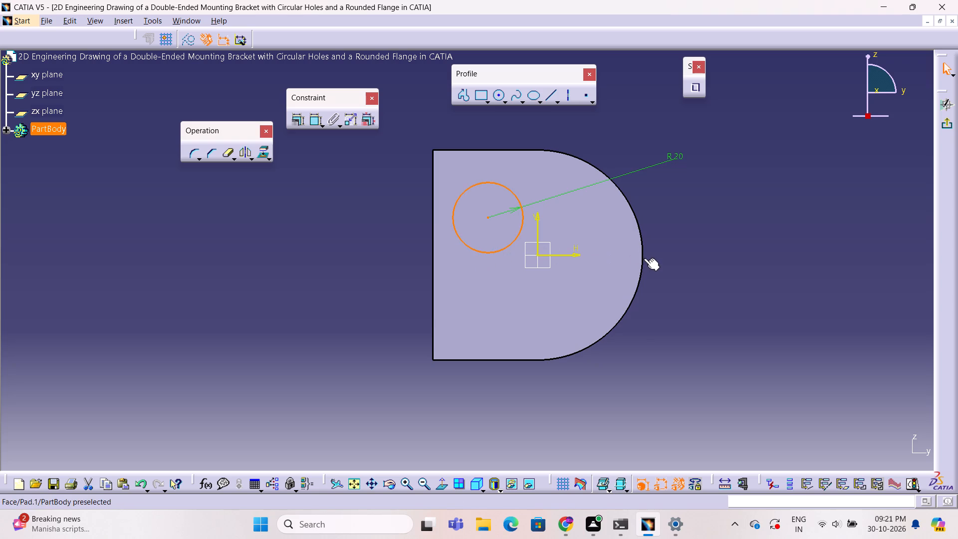
ctrl+click(644, 258)
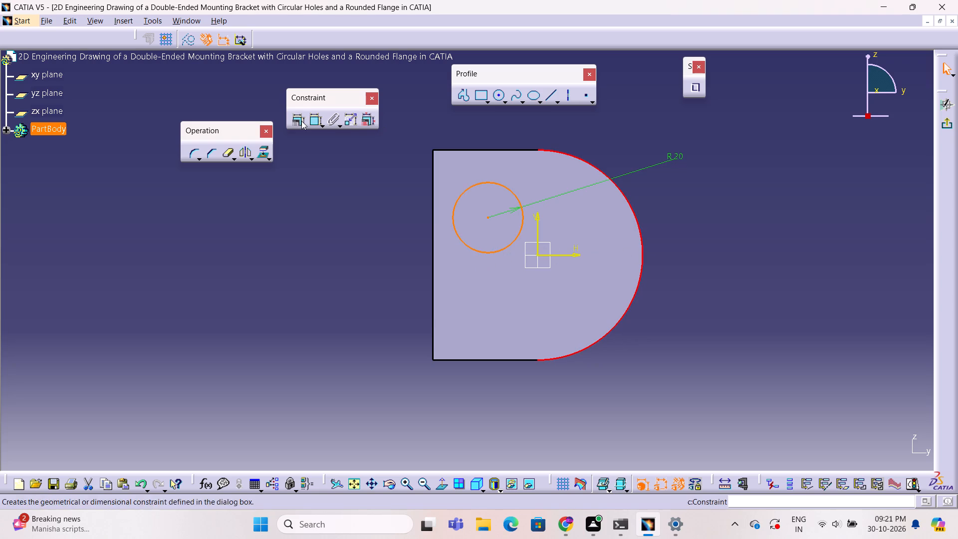
click(301, 121)
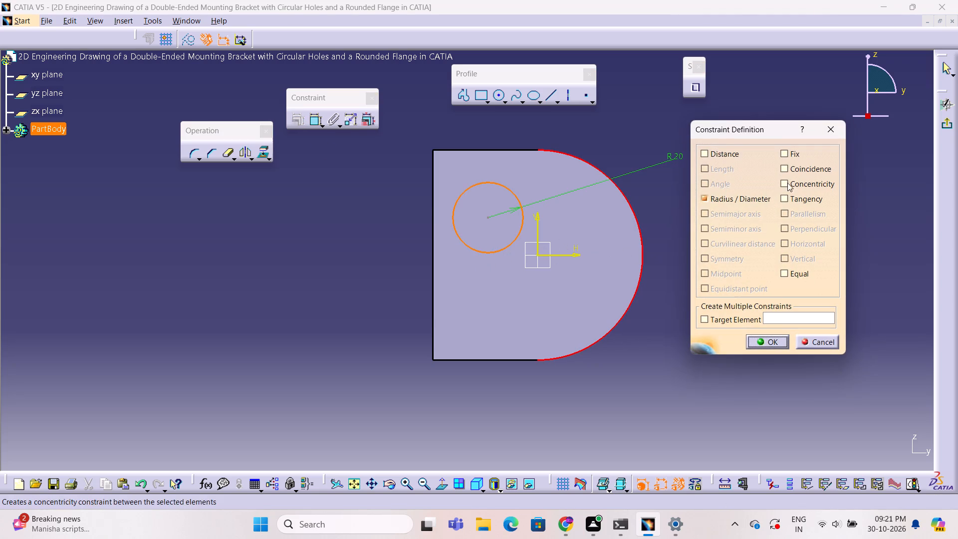
click(787, 168)
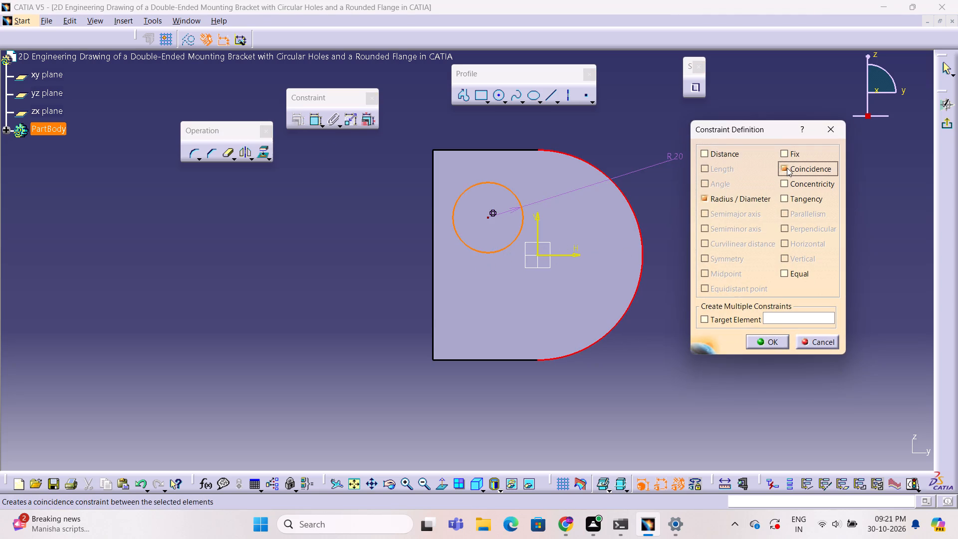
click(787, 168)
double_click(783, 182)
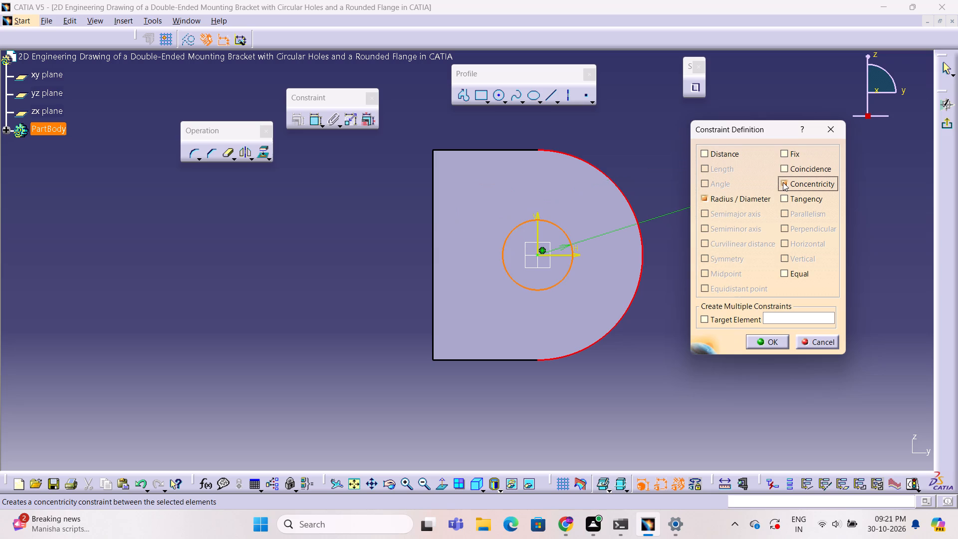
click(767, 340)
click(716, 336)
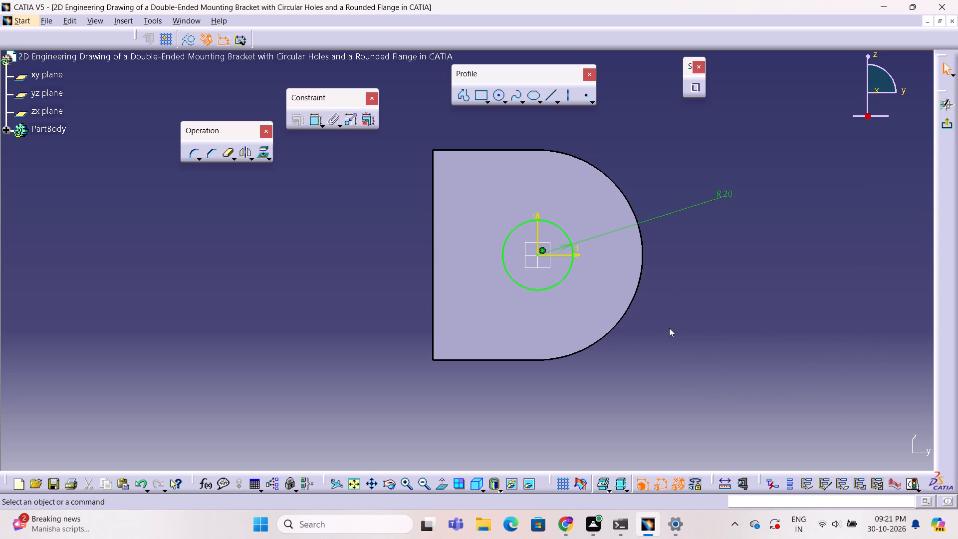
Inspect the concentric circle on the pad's face from several angles and return to the view normal to the sketch.
middle_drag(317, 283, 516, 300)
right_drag(317, 283, 516, 300)
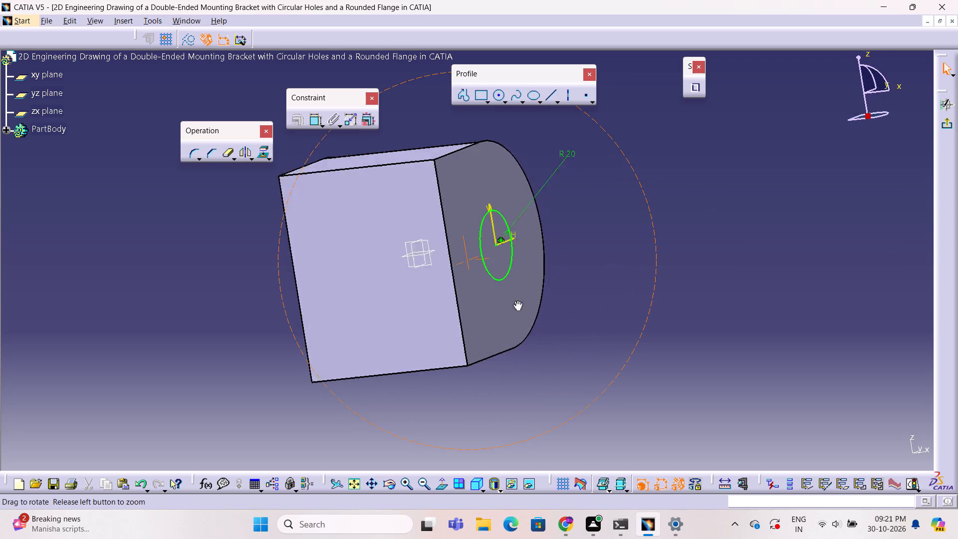
middle_drag(516, 300, 451, 233)
right_drag(516, 300, 451, 233)
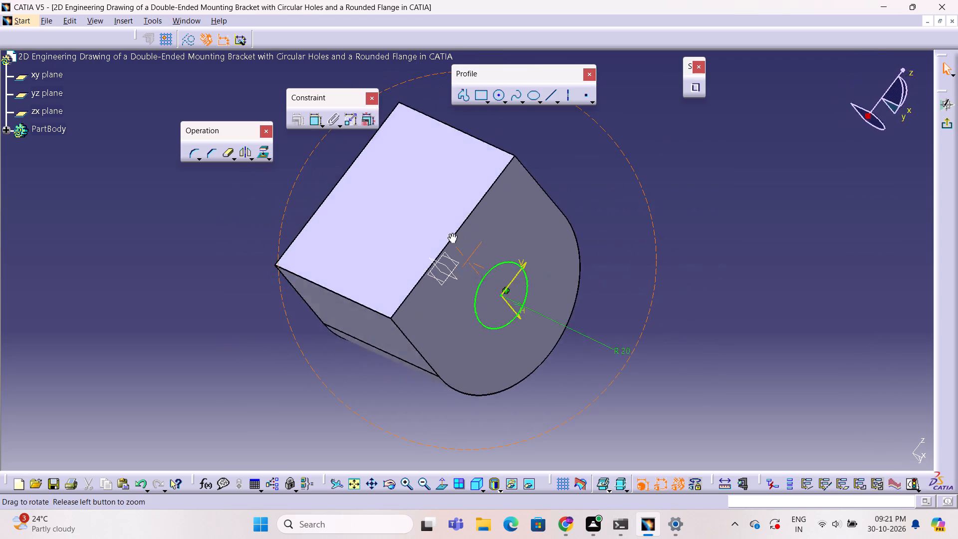
middle_drag(451, 233, 473, 219)
right_drag(451, 233, 473, 219)
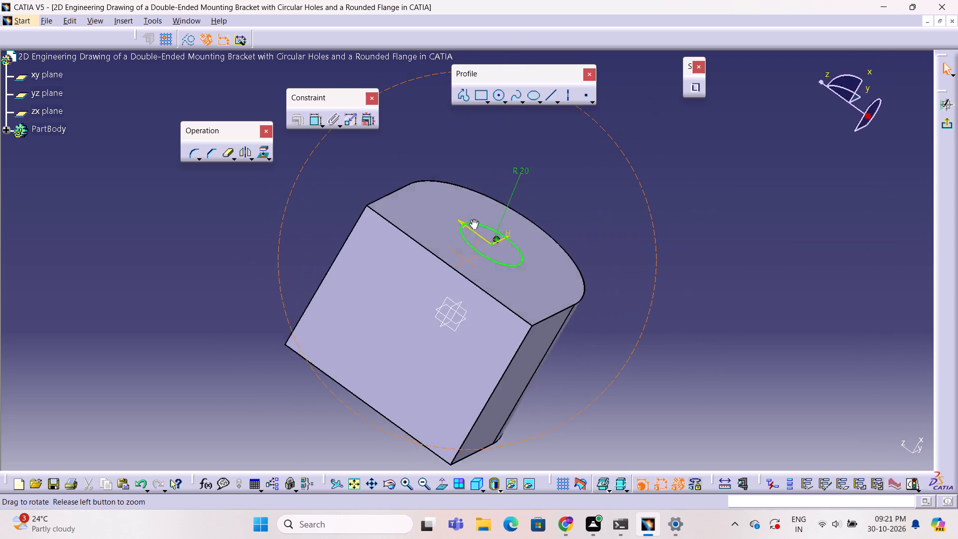
middle_drag(473, 219, 503, 316)
right_drag(473, 219, 503, 316)
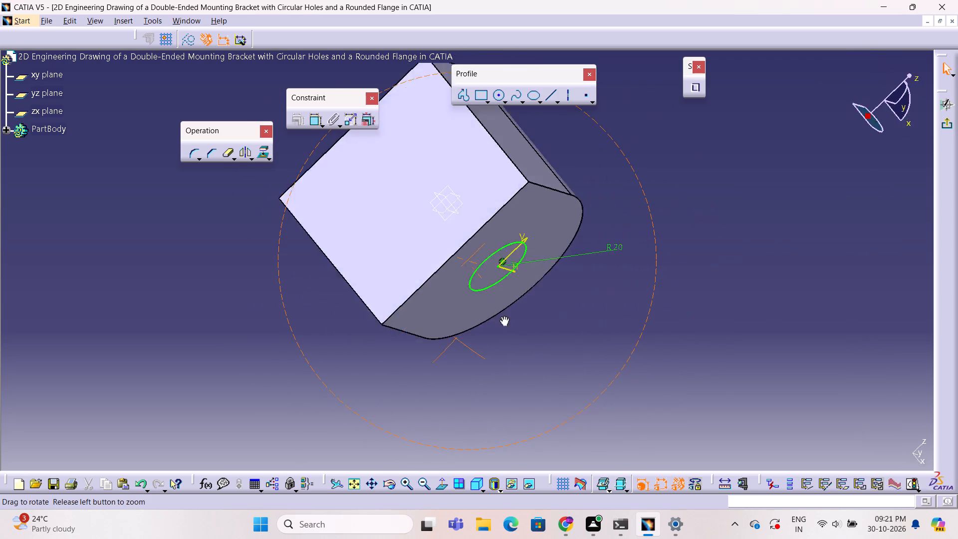
middle_drag(503, 316, 436, 242)
right_drag(503, 316, 436, 242)
right_click(436, 242)
click(806, 258)
click(803, 257)
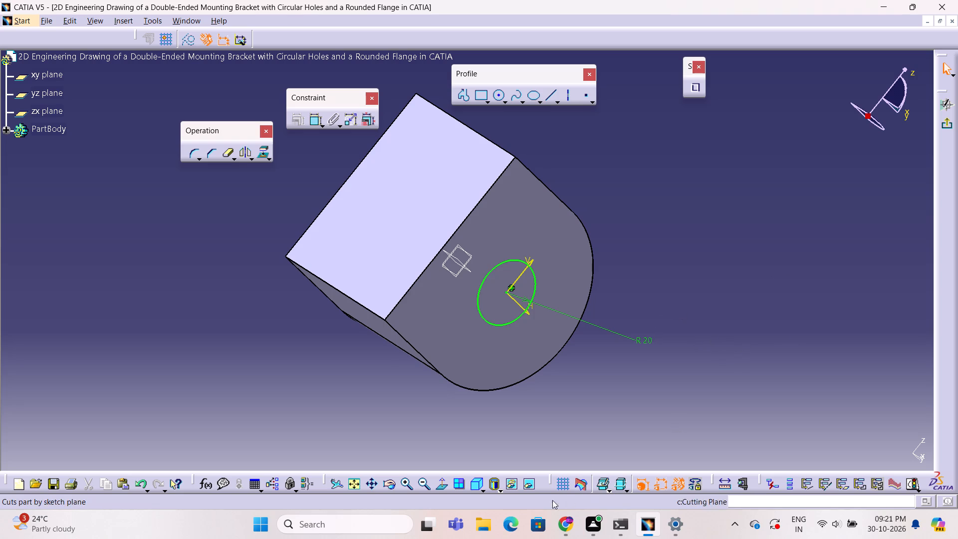
click(440, 483)
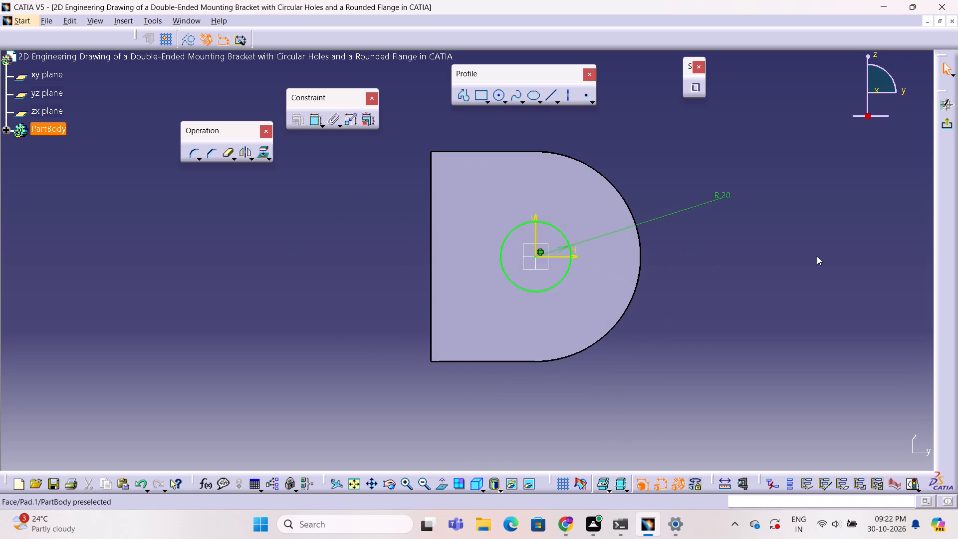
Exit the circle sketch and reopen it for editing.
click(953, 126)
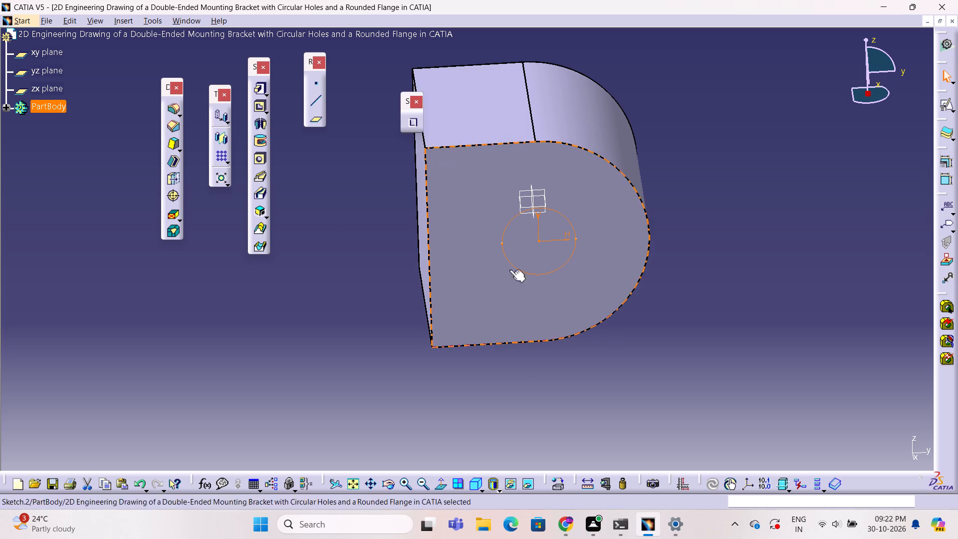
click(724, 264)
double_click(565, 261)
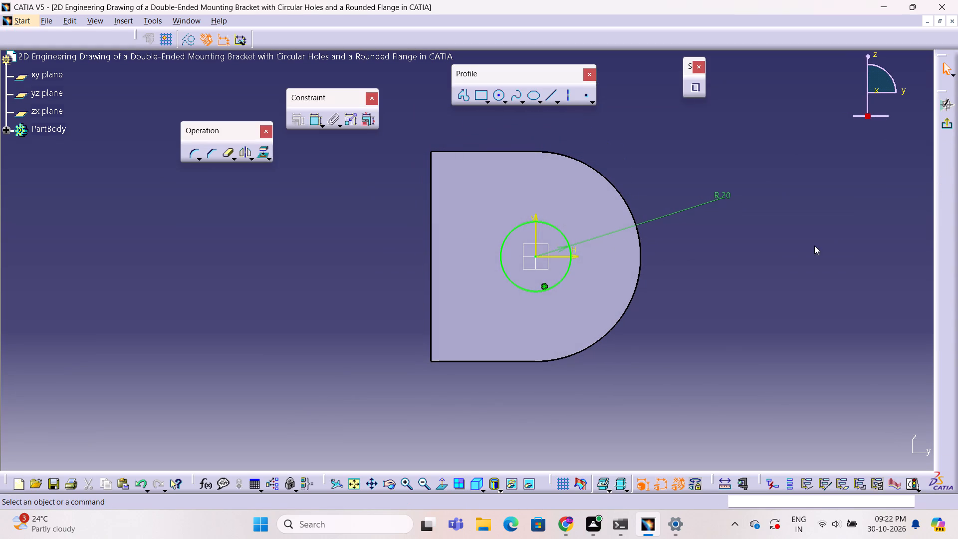
Delete the circle's 20 mm radius dimension.
click(724, 195)
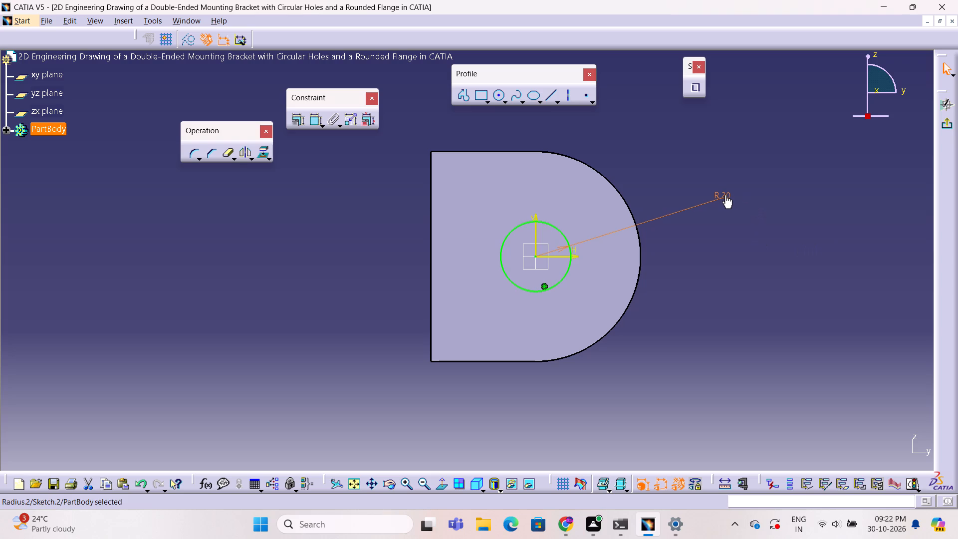
key(Delete)
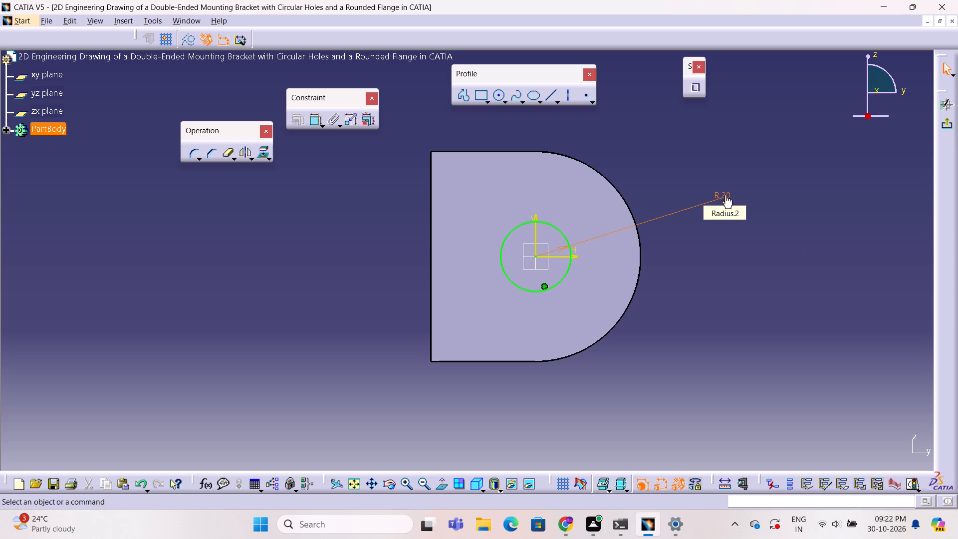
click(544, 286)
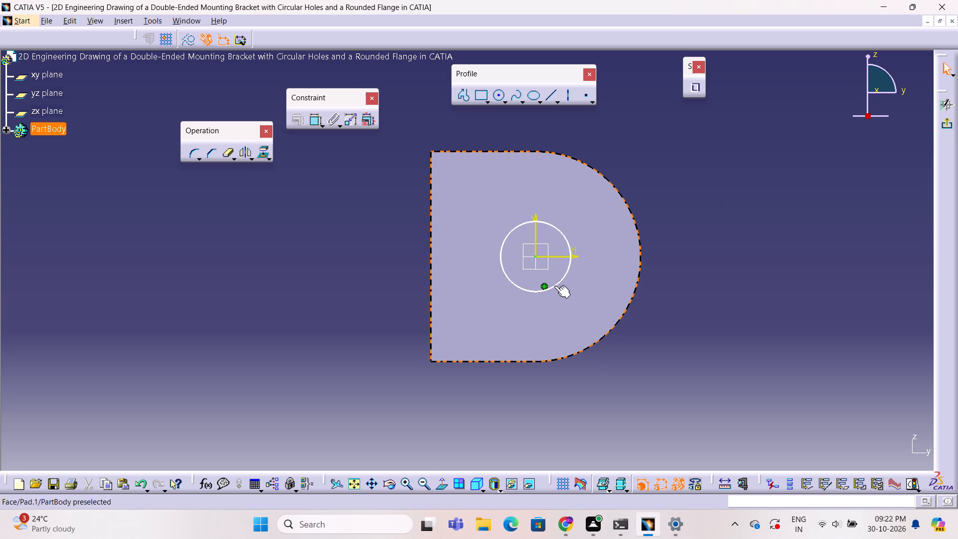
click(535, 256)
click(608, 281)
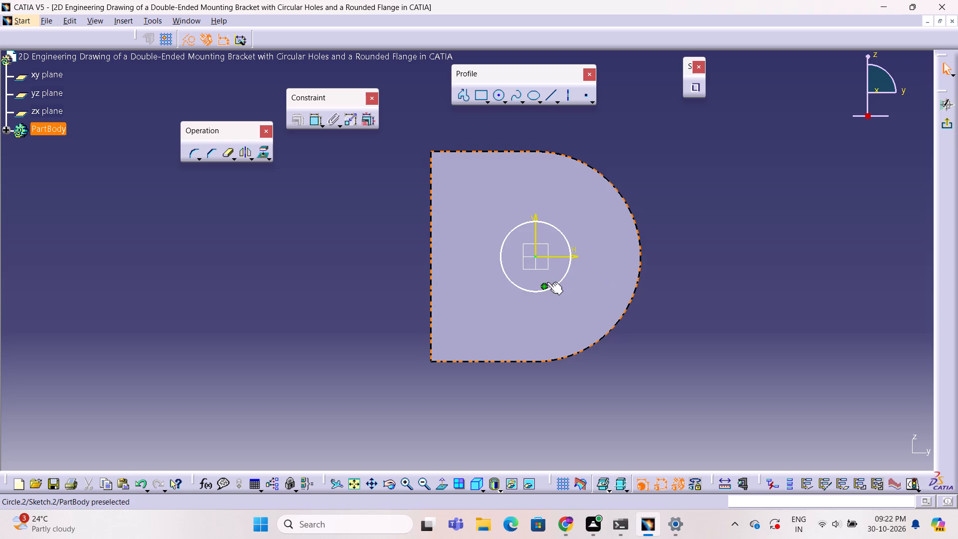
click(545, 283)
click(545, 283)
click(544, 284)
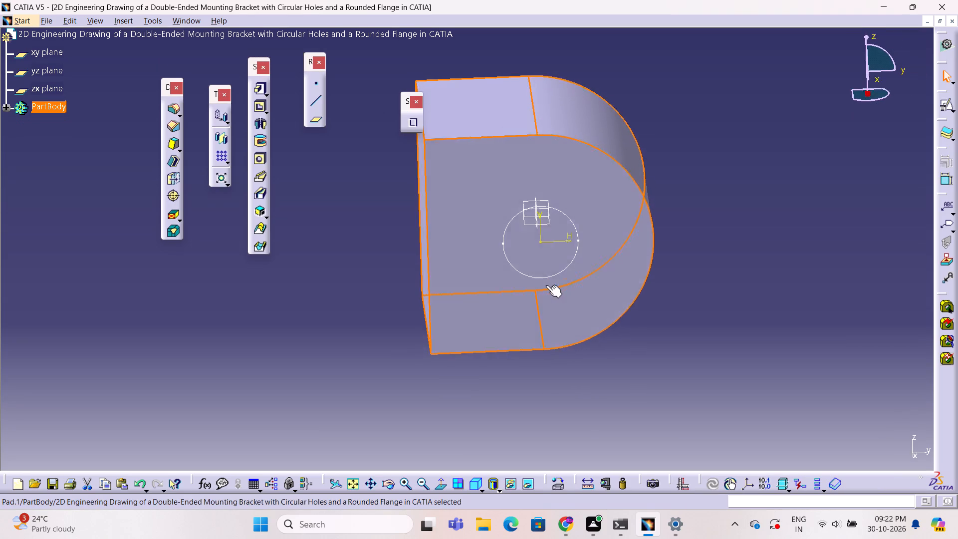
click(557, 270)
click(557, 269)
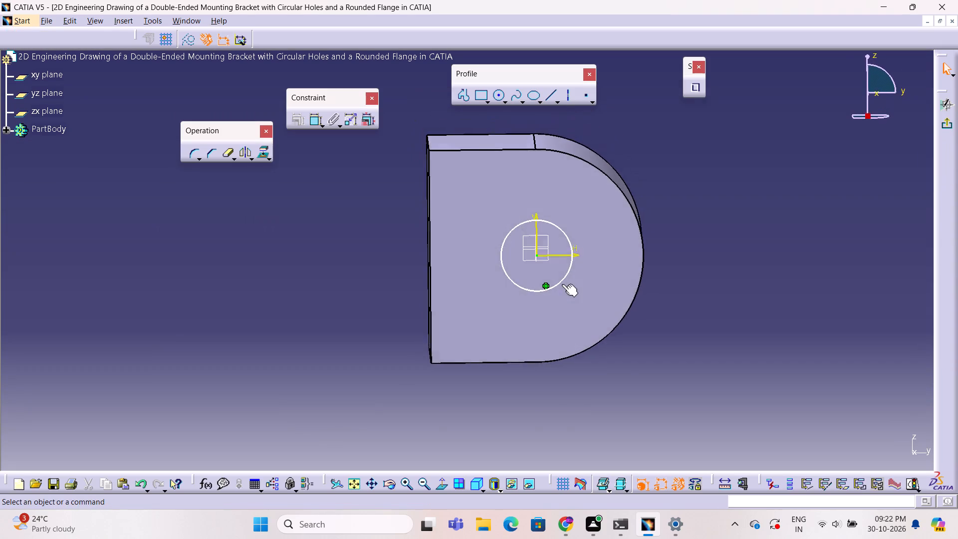
Delete the concentricity constraint between the circle and the pad's rounded edge.
middle_drag(560, 284, 579, 248)
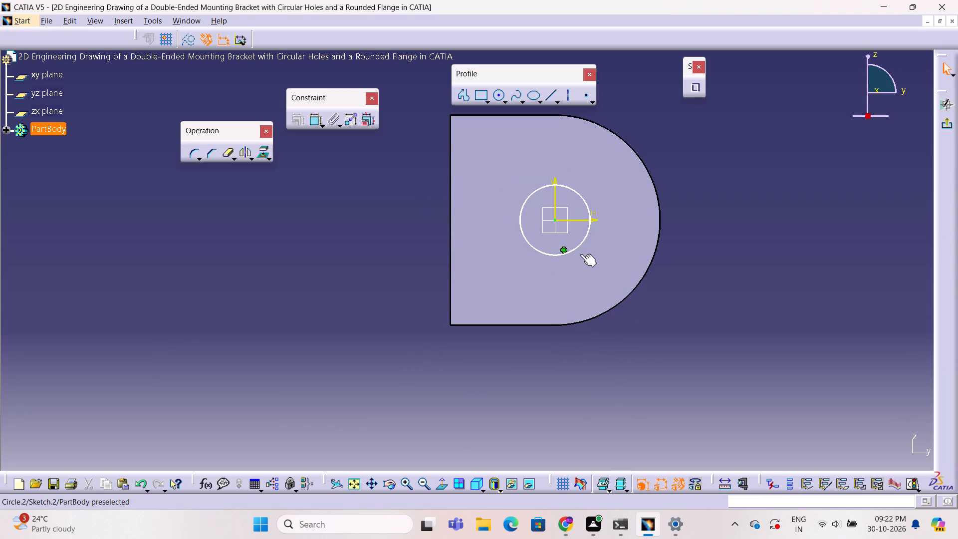
ctrl+middle_drag(588, 266, 604, 182)
middle_drag(681, 268, 573, 297)
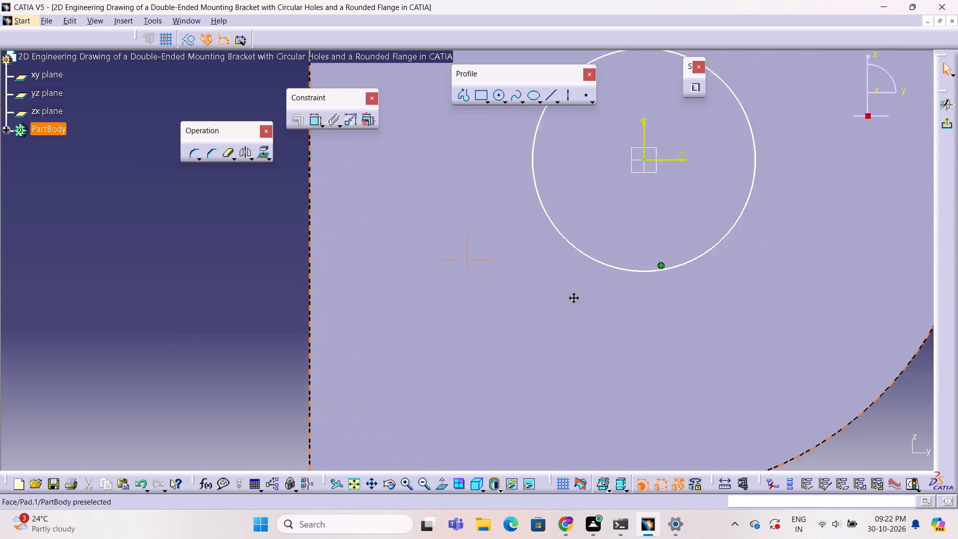
middle_drag(573, 297, 526, 317)
middle_click(525, 317)
click(551, 229)
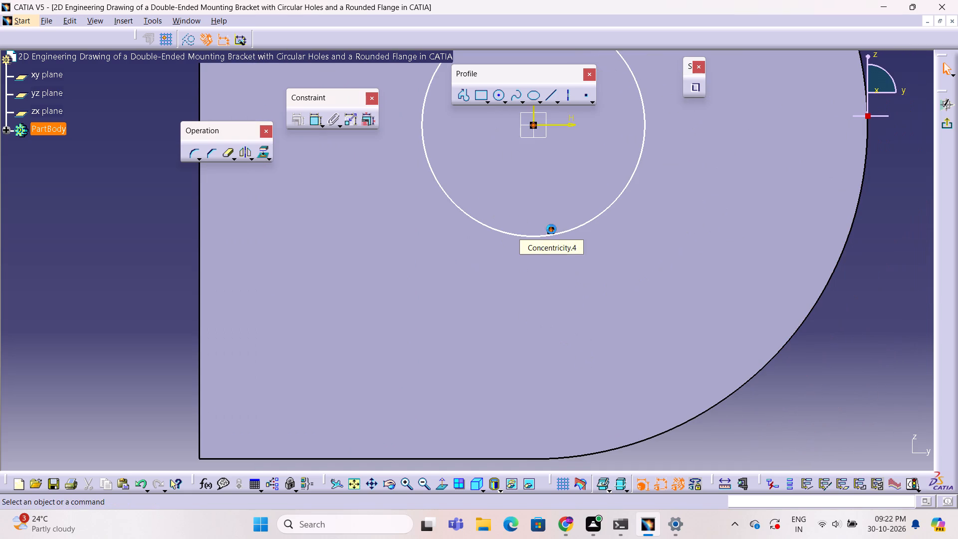
key(Delete)
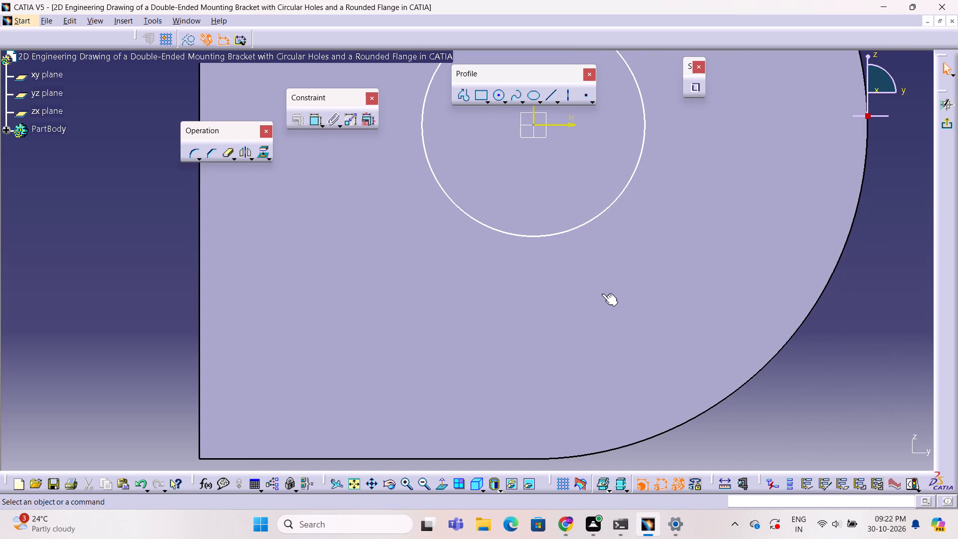
click(837, 378)
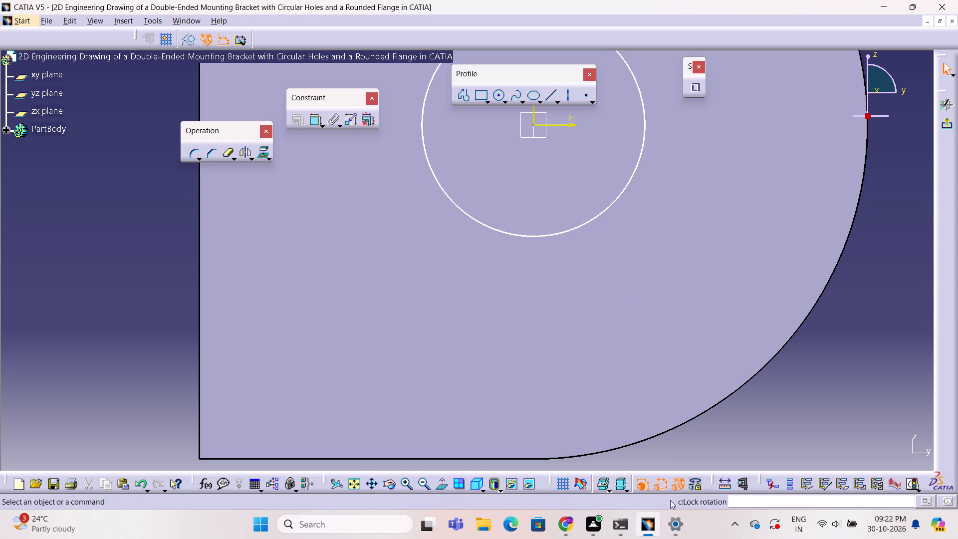
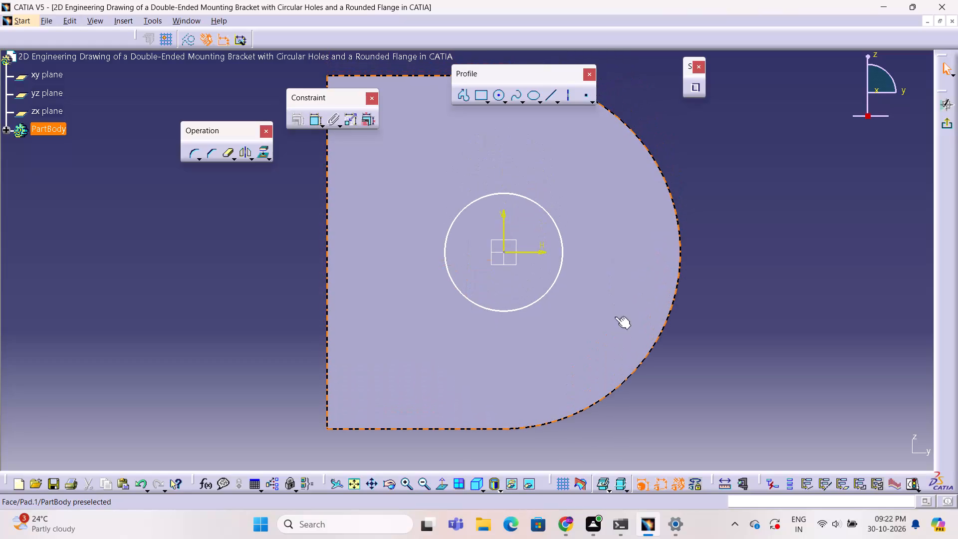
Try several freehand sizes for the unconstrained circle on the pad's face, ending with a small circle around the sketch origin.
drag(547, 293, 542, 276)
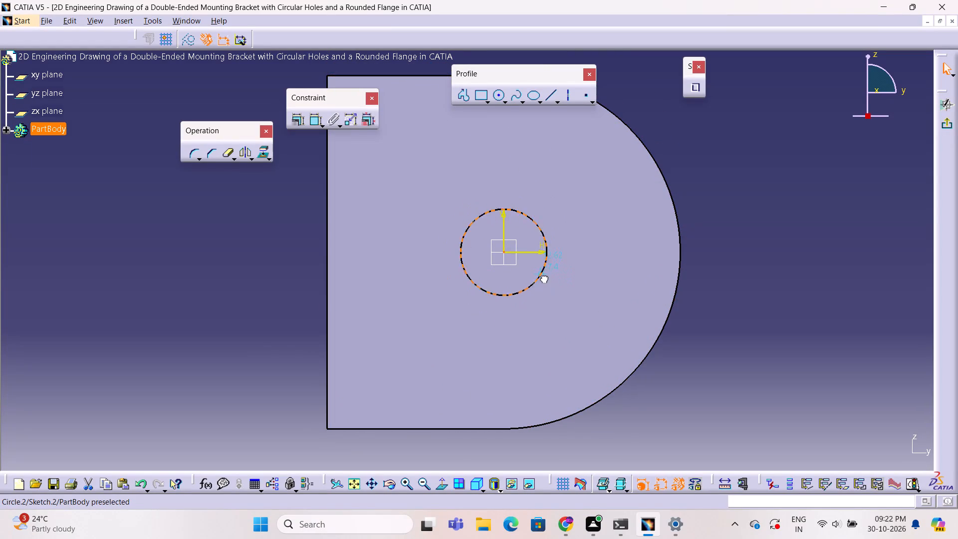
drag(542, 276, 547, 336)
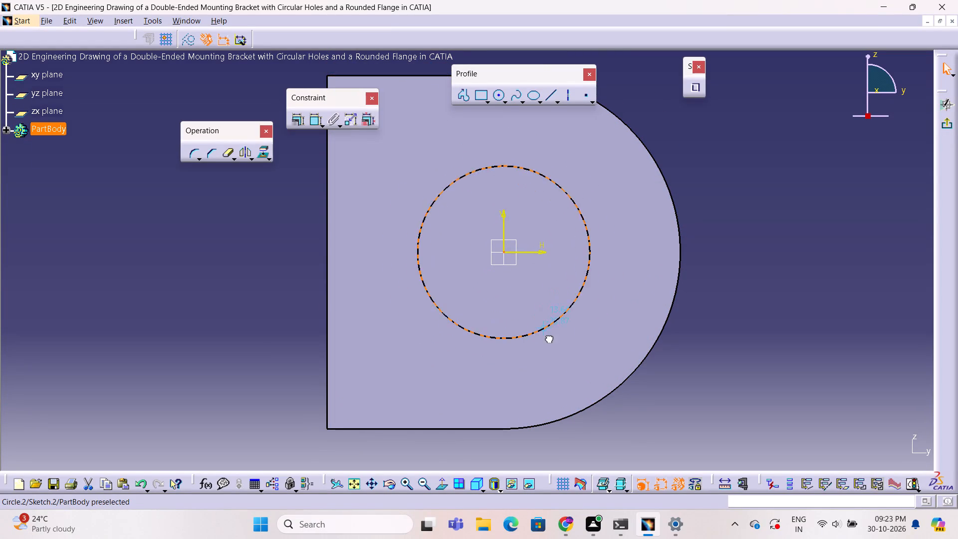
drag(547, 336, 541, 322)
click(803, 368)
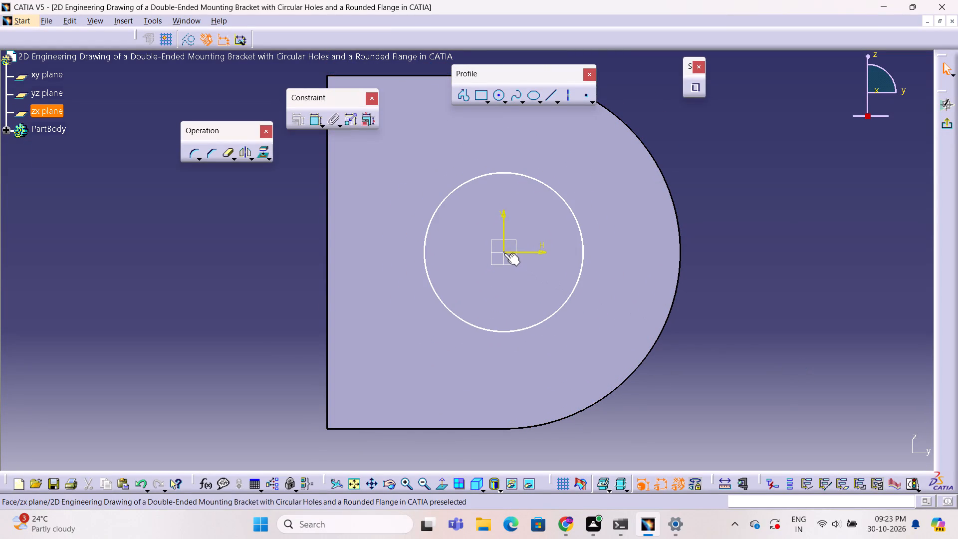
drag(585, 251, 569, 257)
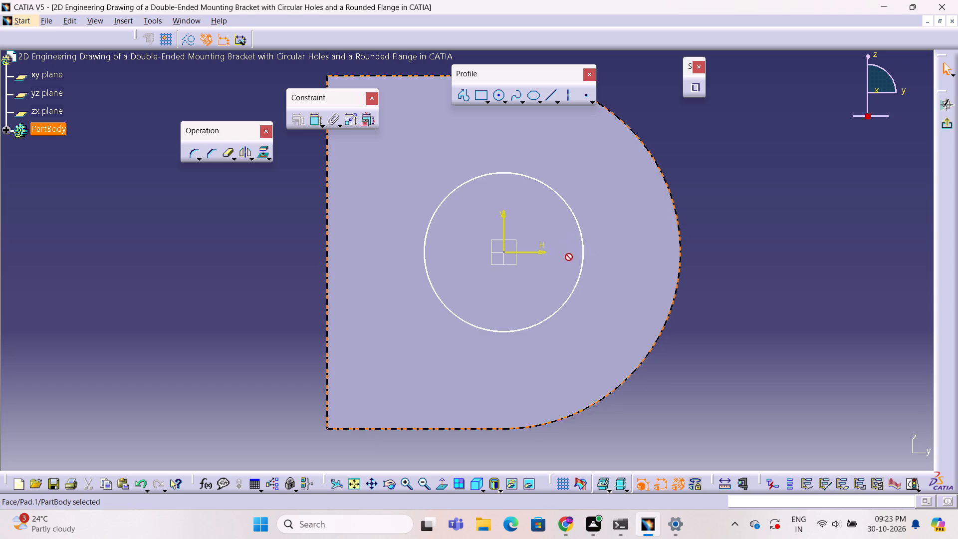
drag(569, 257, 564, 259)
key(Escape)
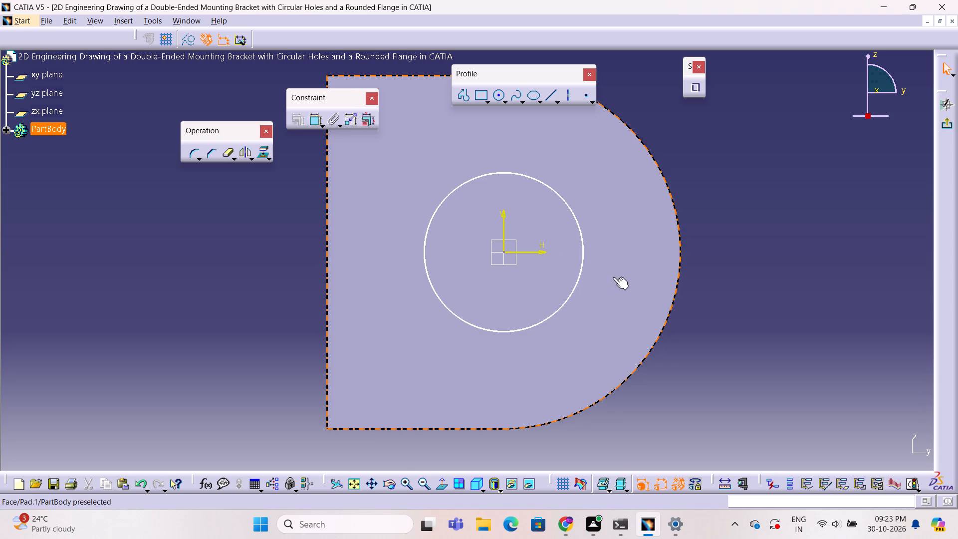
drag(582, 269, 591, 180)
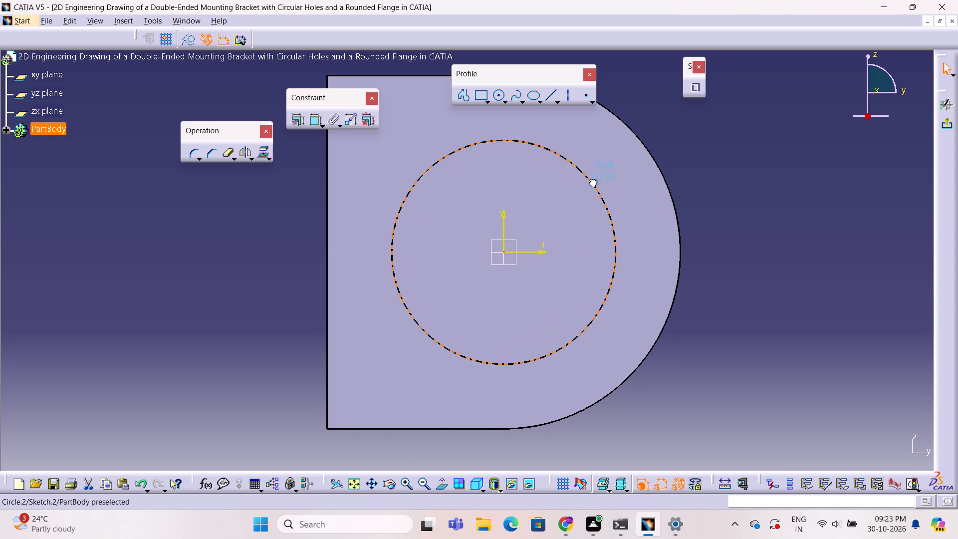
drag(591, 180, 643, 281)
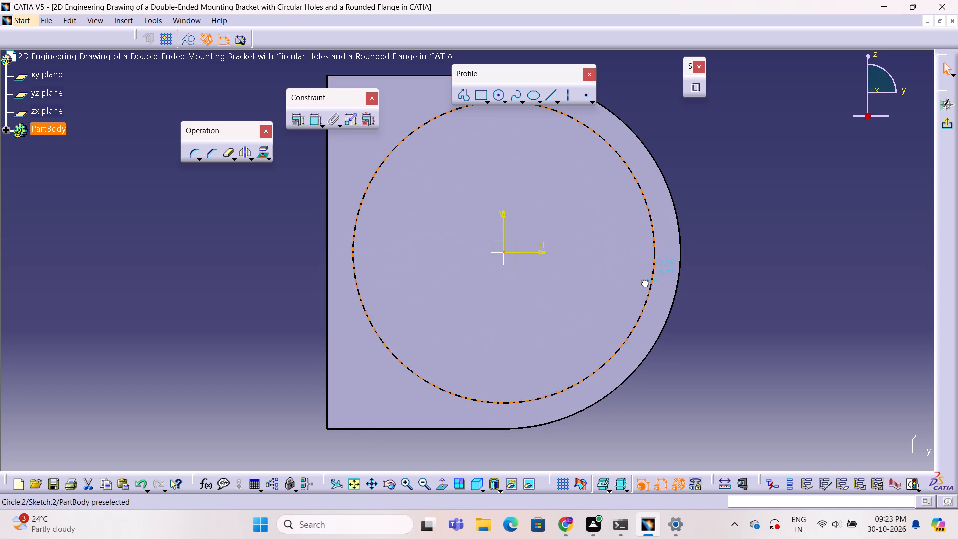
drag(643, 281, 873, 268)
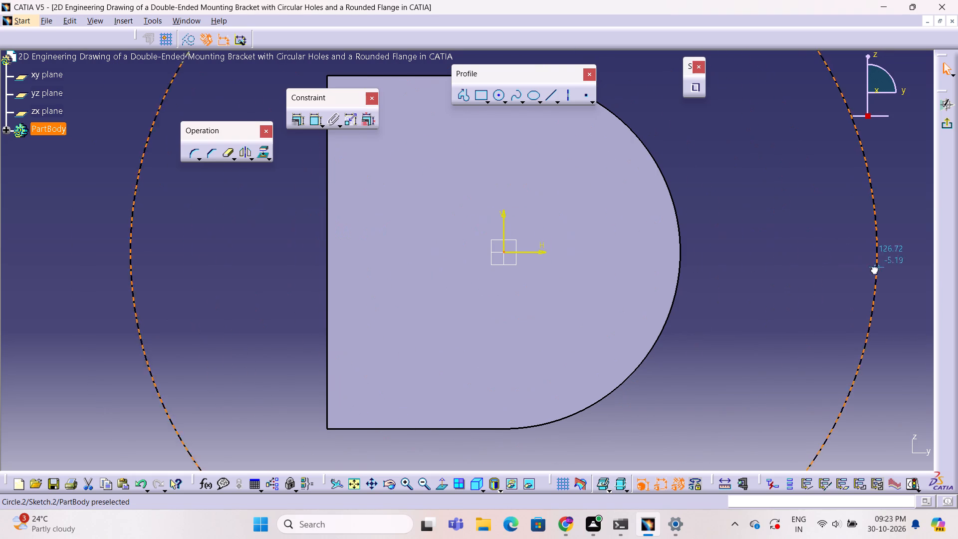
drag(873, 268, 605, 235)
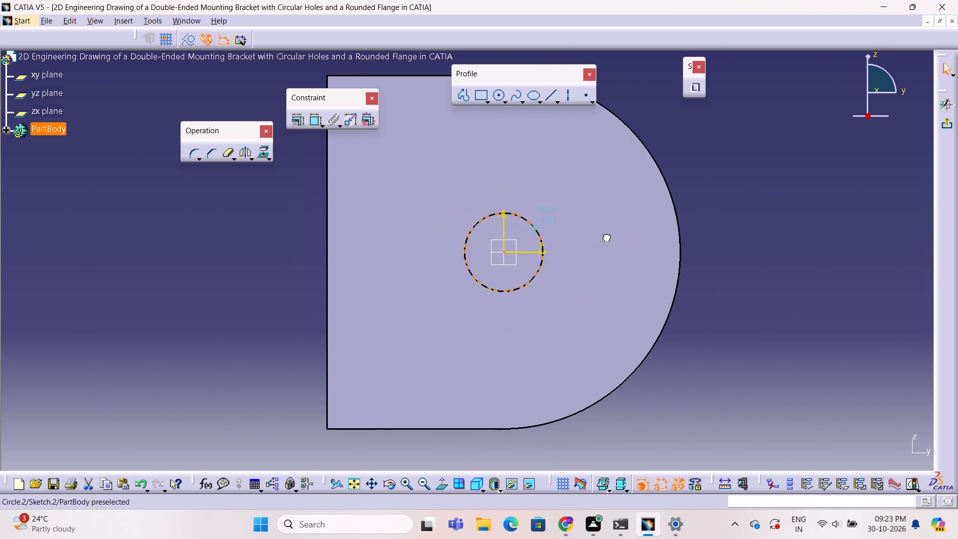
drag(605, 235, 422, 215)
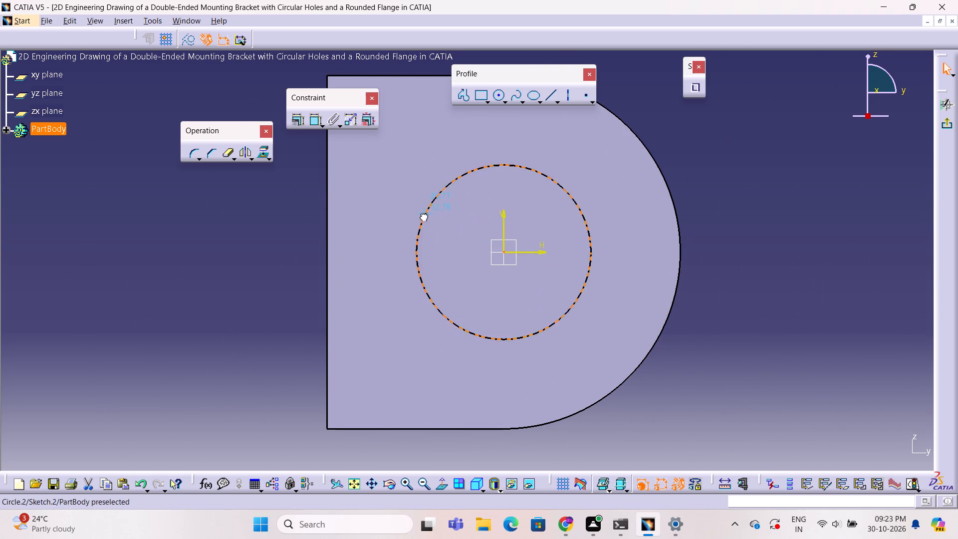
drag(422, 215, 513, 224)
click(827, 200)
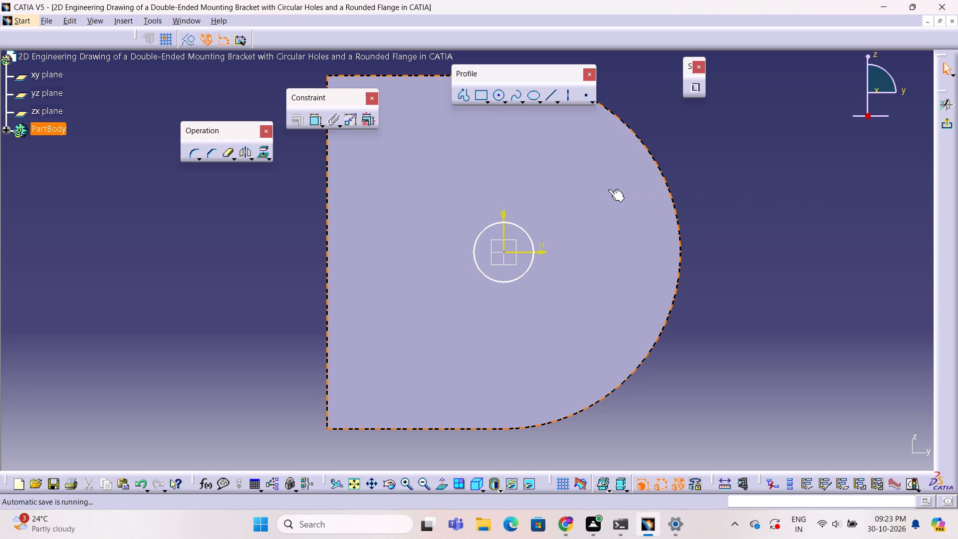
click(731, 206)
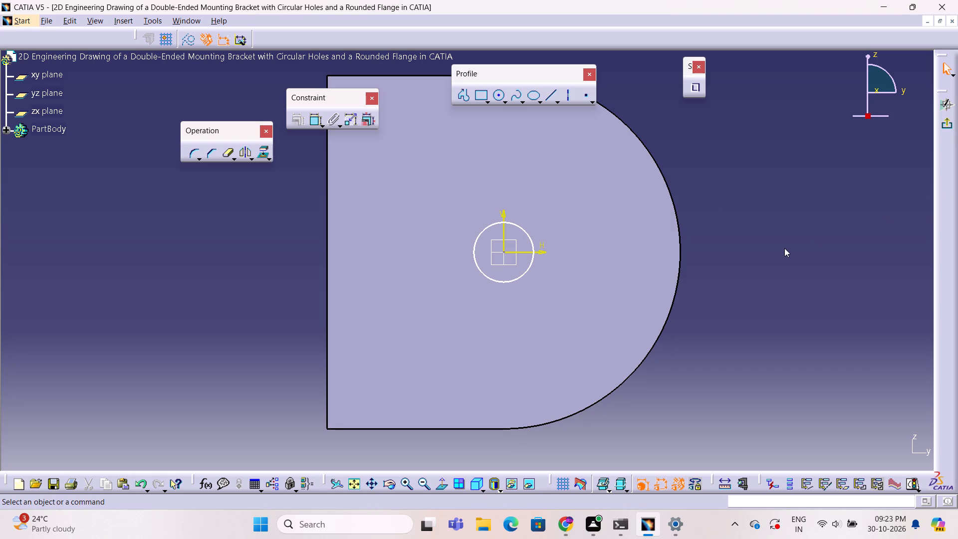
Inspect the small circle on the pad's face from slightly tilted angles and return to the view normal to the sketch.
ctrl+scroll(785, 249, down, 1)
ctrl+middle_drag(785, 249, 714, 260)
ctrl+right_drag(785, 249, 714, 260)
middle_drag(802, 248, 735, 245)
ctrl+right_drag(802, 248, 735, 244)
middle_drag(776, 235, 734, 233)
ctrl+right_drag(776, 235, 734, 233)
ctrl+scroll(734, 233, up, 1)
ctrl+middle_drag(779, 212, 725, 217)
ctrl+right_drag(779, 212, 725, 217)
ctrl+middle_drag(762, 223, 716, 226)
ctrl+right_drag(762, 223, 716, 226)
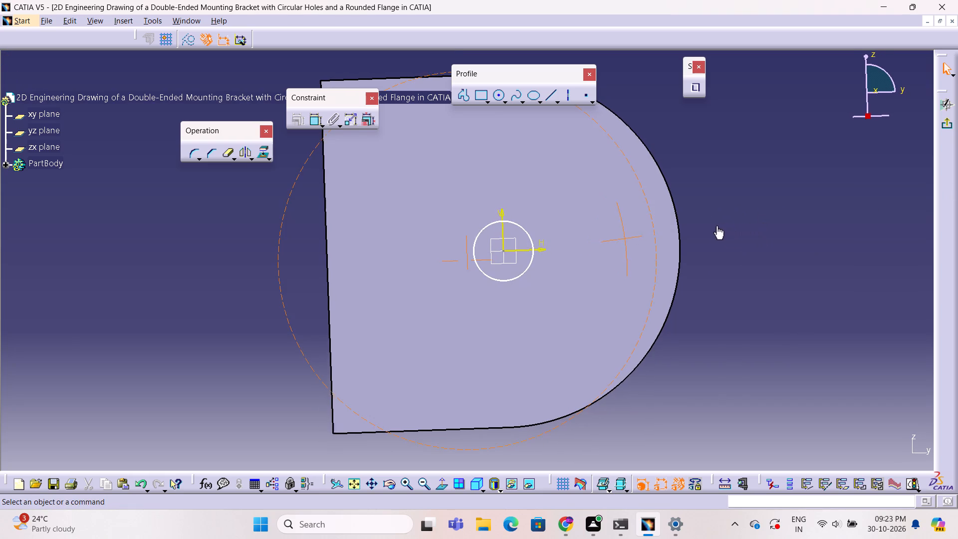
ctrl+middle_drag(716, 226, 715, 226)
ctrl+right_drag(716, 226, 715, 226)
middle_drag(720, 221, 776, 213)
middle_drag(780, 211, 756, 216)
ctrl+right_drag(780, 211, 756, 216)
ctrl+scroll(780, 211, up, 1)
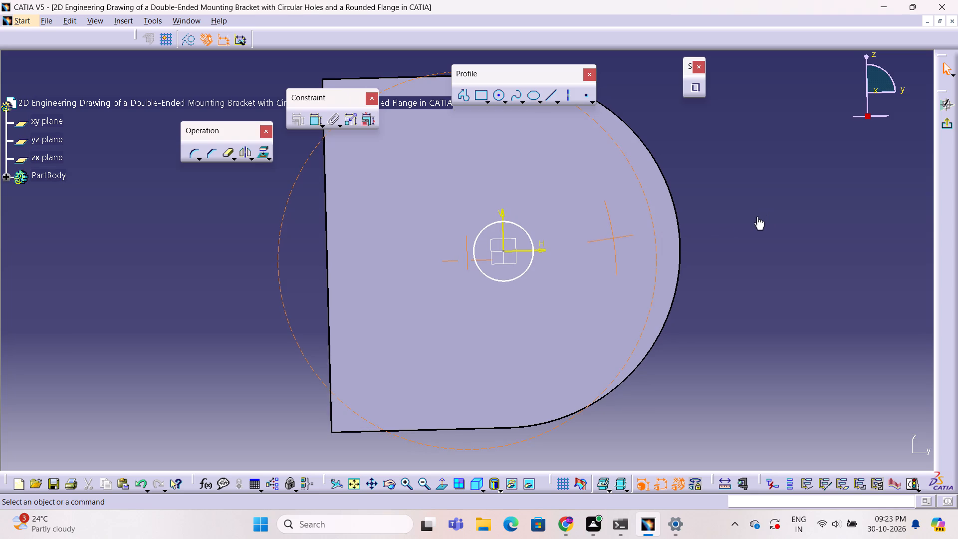
middle_drag(756, 216, 751, 218)
ctrl+right_drag(756, 216, 751, 218)
right_click(751, 218)
scroll(761, 217, down, 1)
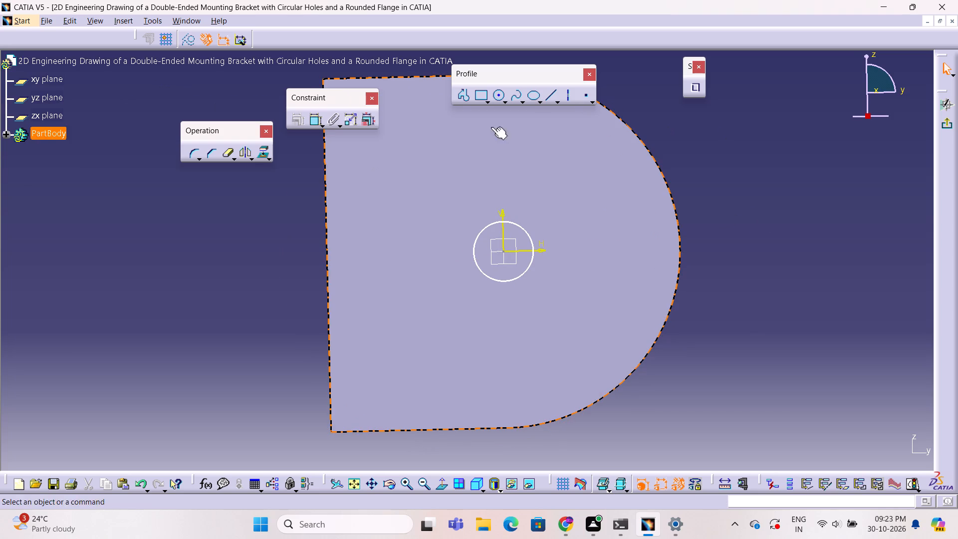
ctrl+scroll(53, 100, up, 2)
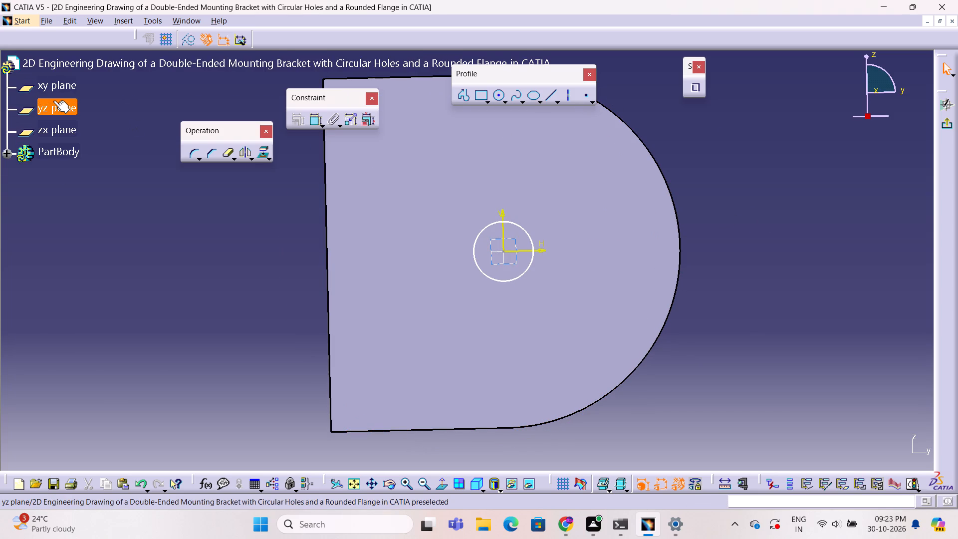
ctrl+scroll(53, 100, up, 4)
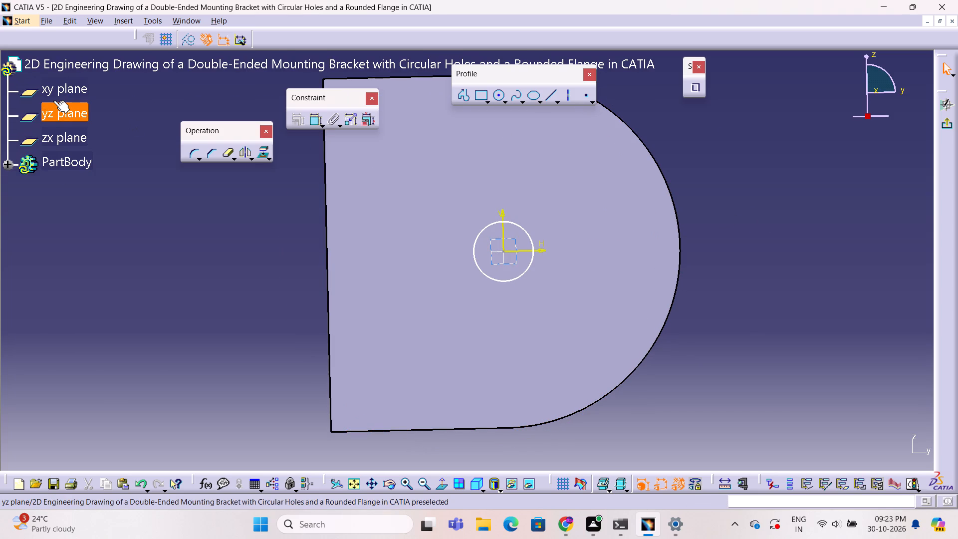
ctrl+middle_drag(821, 220, 746, 224)
ctrl+right_drag(821, 220, 746, 224)
click(185, 279)
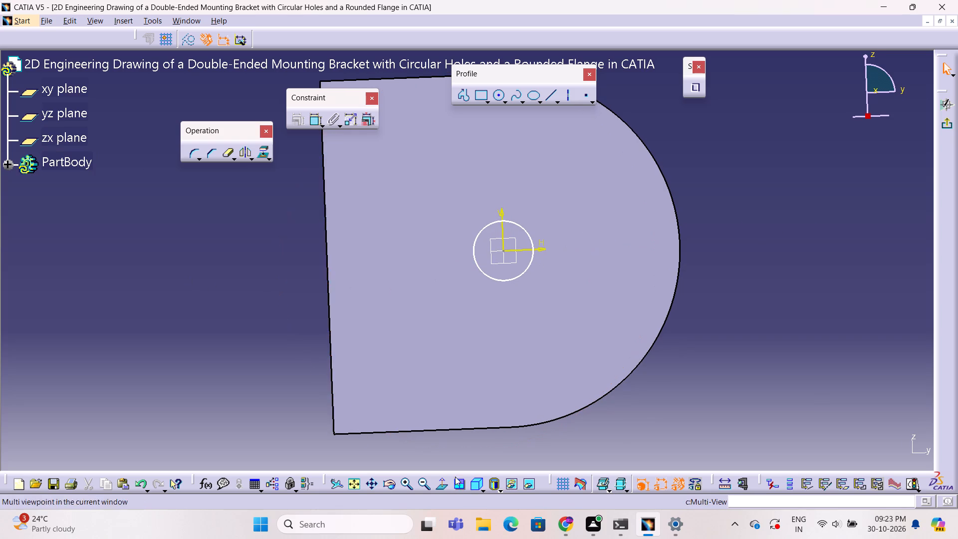
click(446, 487)
click(444, 485)
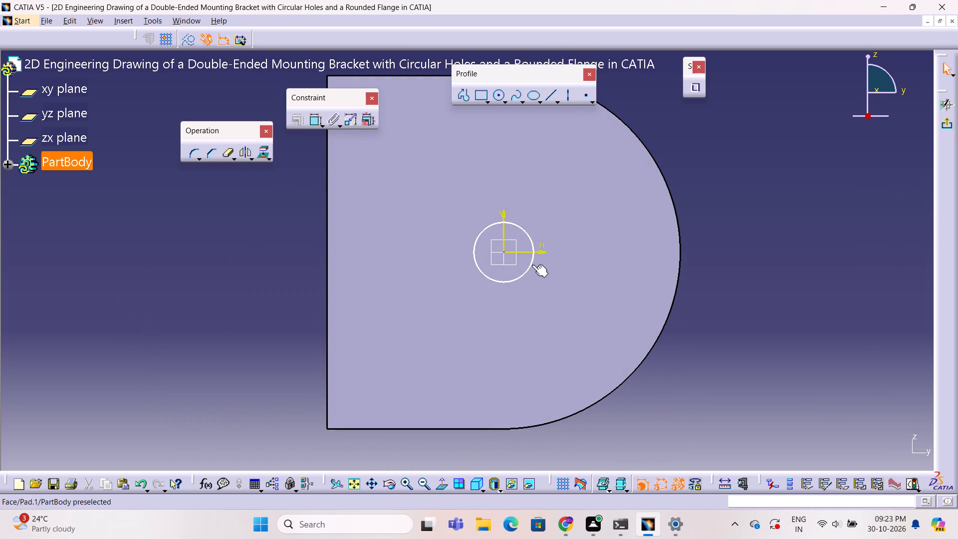
Enlarge the circle freehand until it sits just inside the pad's outline, and exit the sketch.
drag(532, 268, 640, 414)
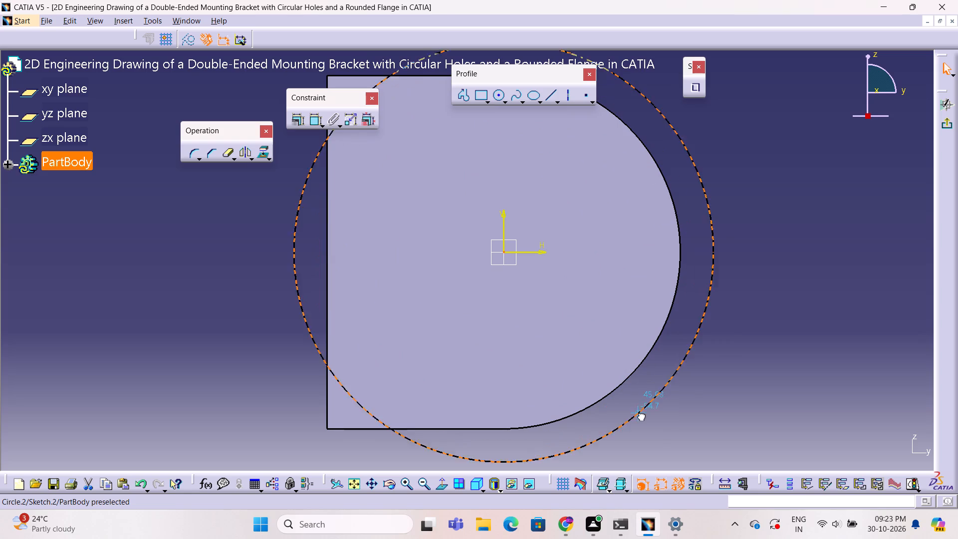
drag(640, 414, 574, 385)
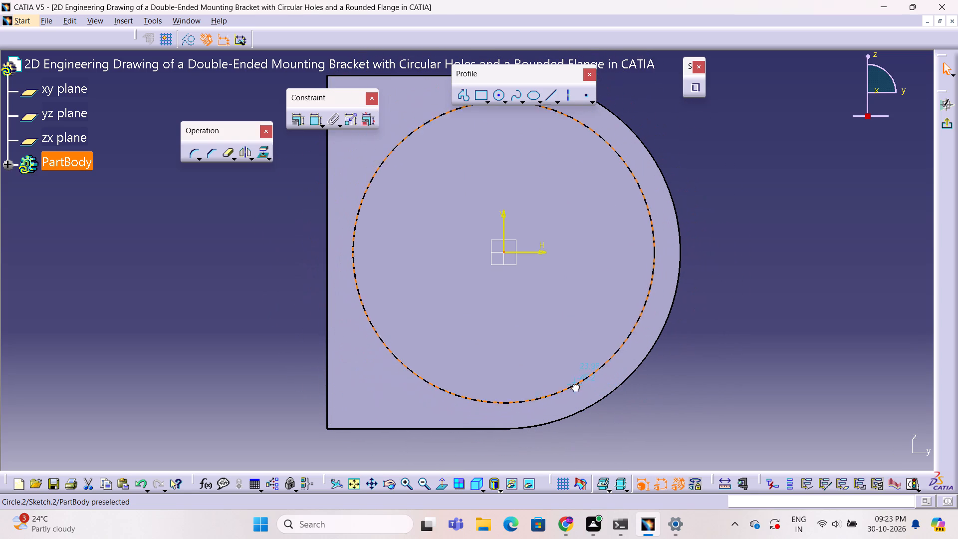
drag(574, 385, 565, 382)
click(758, 369)
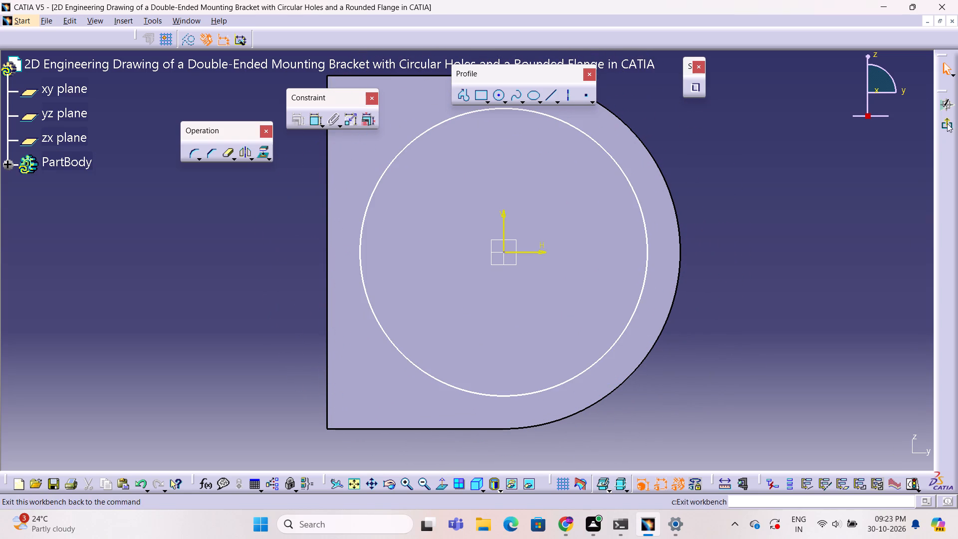
click(945, 126)
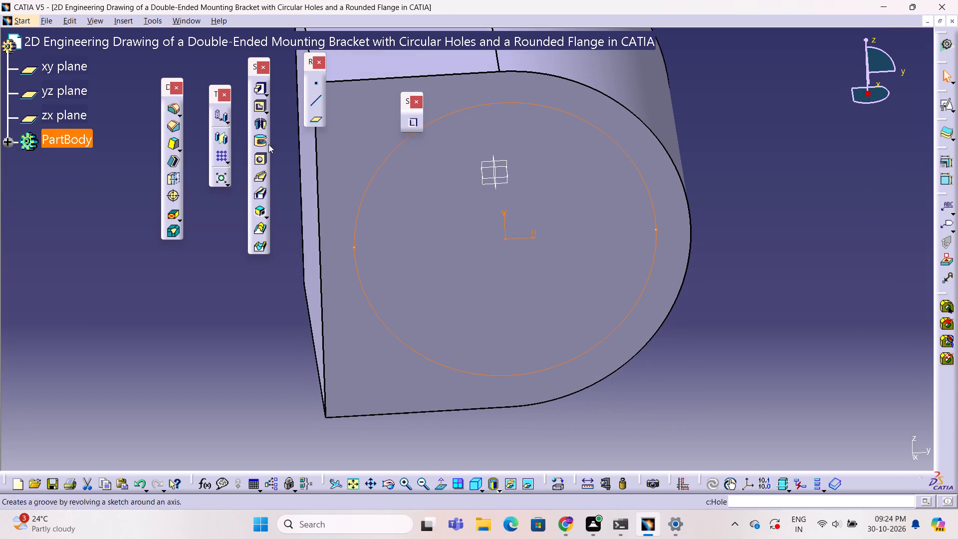
Cut the circle sketch through the D-shaped pad as a Pocket with the limit type Up to last.
click(258, 109)
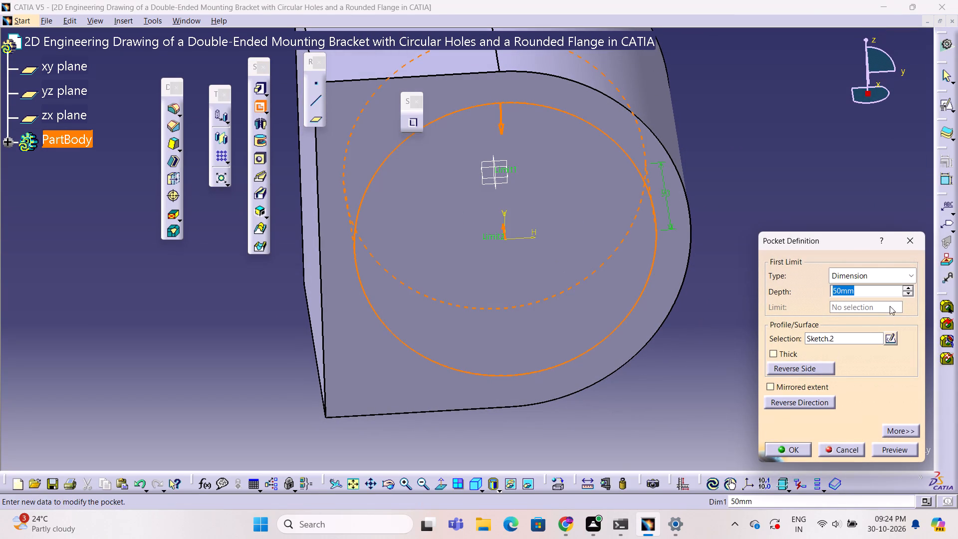
click(909, 276)
click(908, 316)
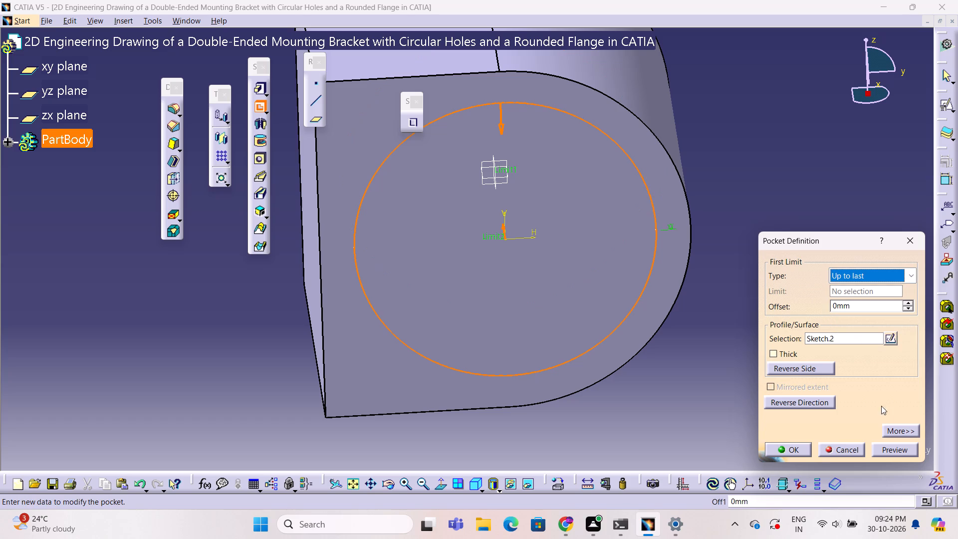
click(902, 450)
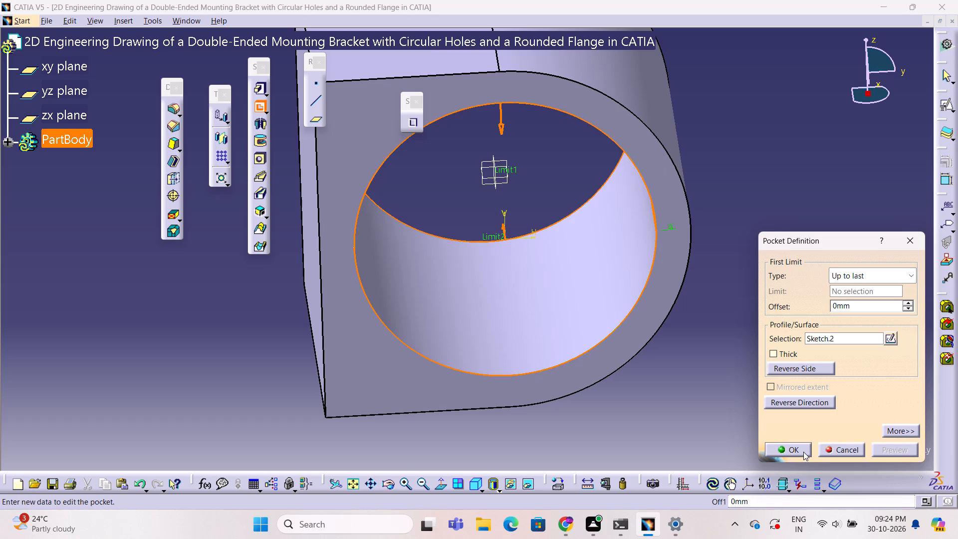
click(803, 451)
click(546, 259)
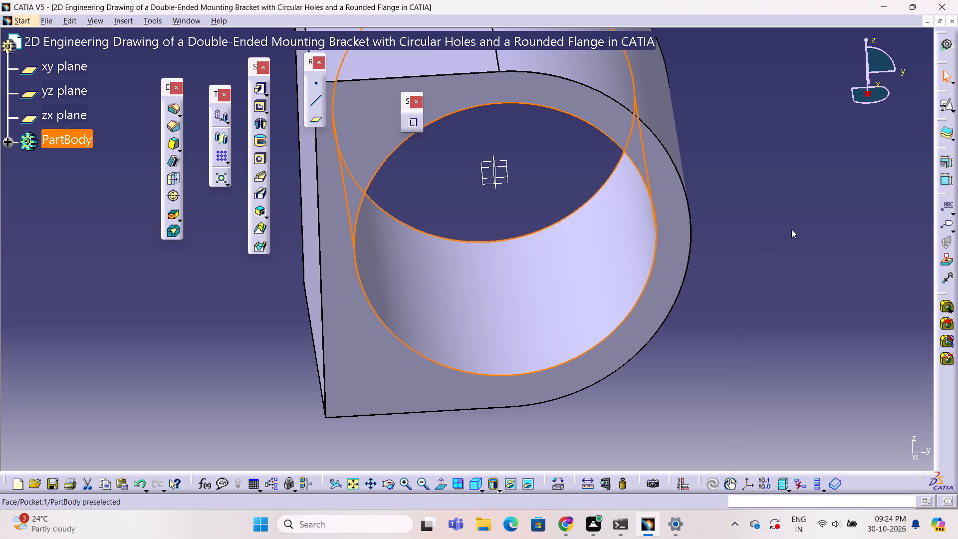
click(805, 232)
Examine the D-shaped pad and its circular through-hole from several angles.
ctrl+middle_drag(806, 233, 761, 269)
ctrl+right_drag(806, 233, 761, 269)
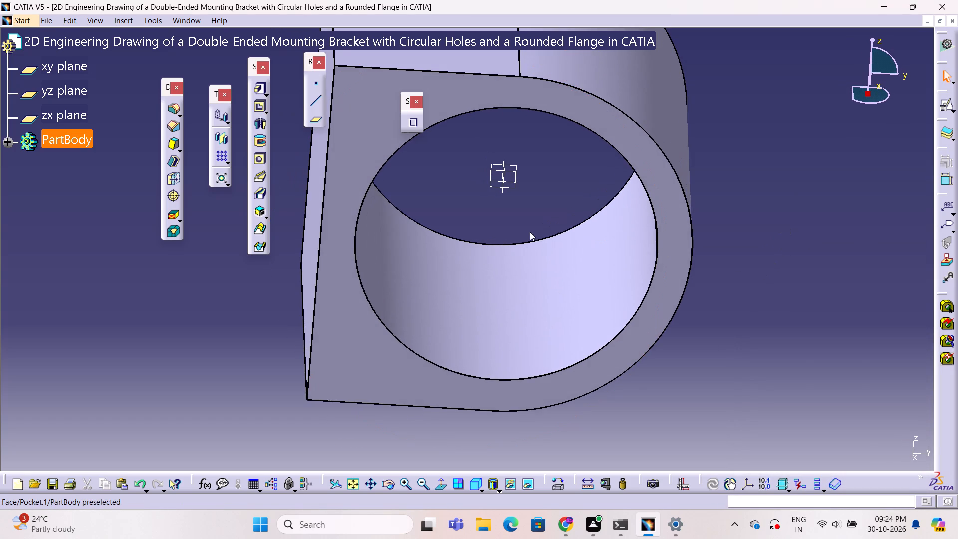
ctrl+middle_drag(796, 182, 788, 232)
middle_drag(561, 190, 550, 194)
ctrl+middle_drag(699, 169, 661, 179)
ctrl+right_drag(699, 169, 661, 179)
middle_drag(660, 178, 533, 217)
ctrl+right_drag(660, 177, 533, 217)
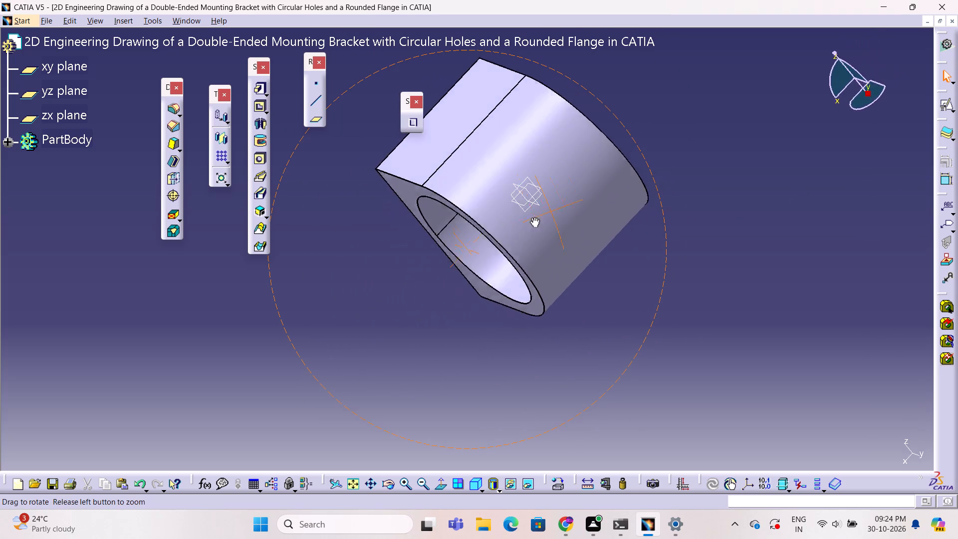
middle_drag(533, 217, 332, 226)
ctrl+right_drag(533, 217, 332, 226)
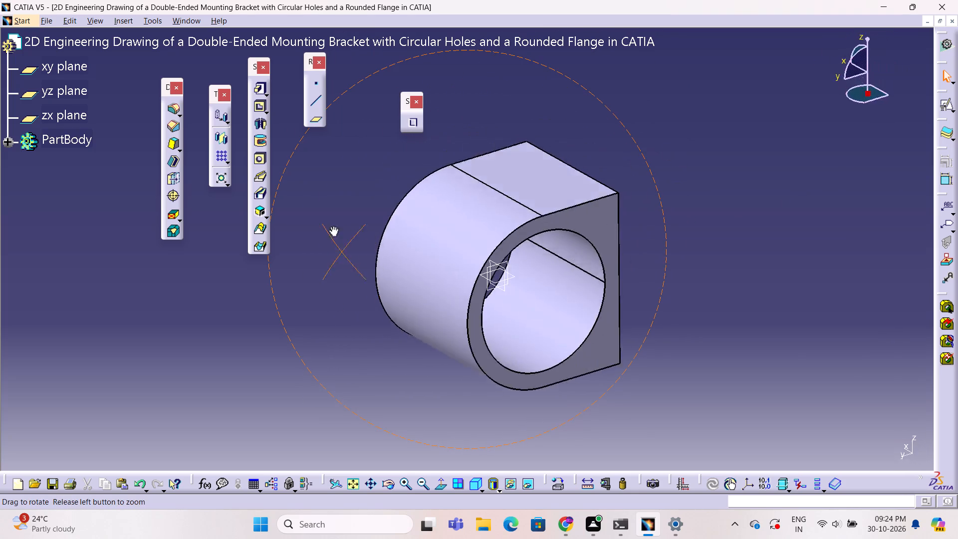
middle_drag(332, 226, 615, 122)
ctrl+right_drag(332, 226, 615, 122)
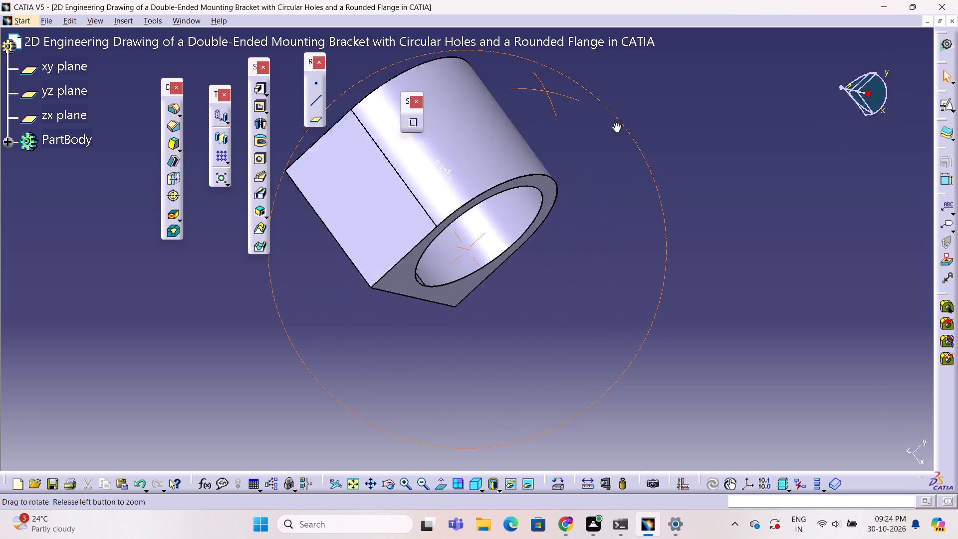
middle_drag(615, 122, 515, 160)
ctrl+right_drag(615, 122, 515, 160)
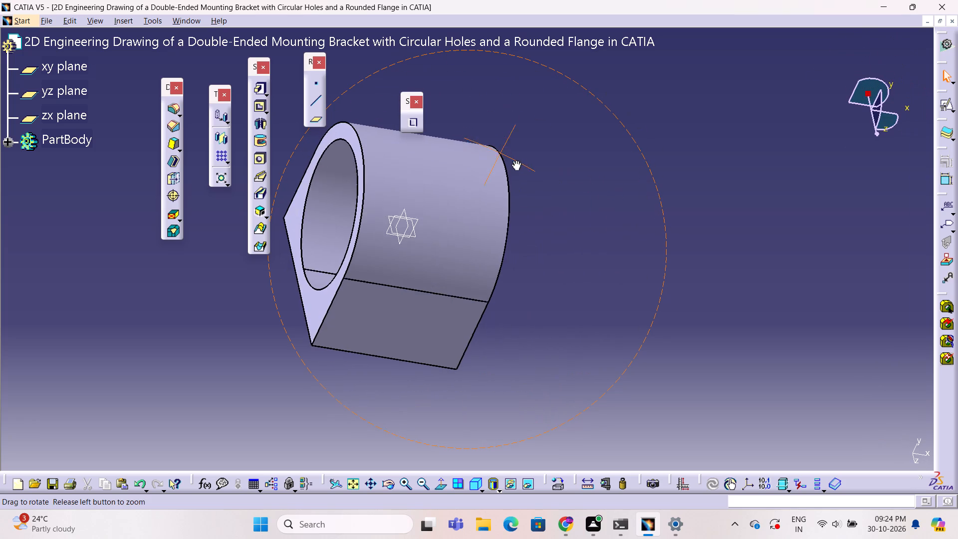
middle_drag(515, 160, 514, 160)
ctrl+right_drag(515, 160, 514, 160)
click(712, 239)
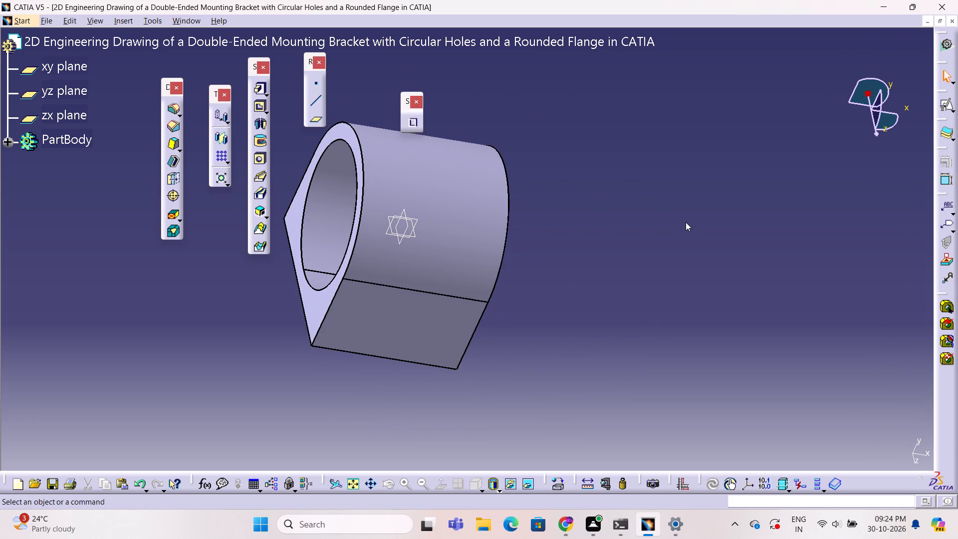
ctrl+middle_drag(684, 217, 636, 210)
ctrl+right_drag(684, 217, 590, 198)
ctrl+middle_drag(625, 213, 590, 198)
ctrl+right_click(590, 198)
ctrl+right_click(590, 198)
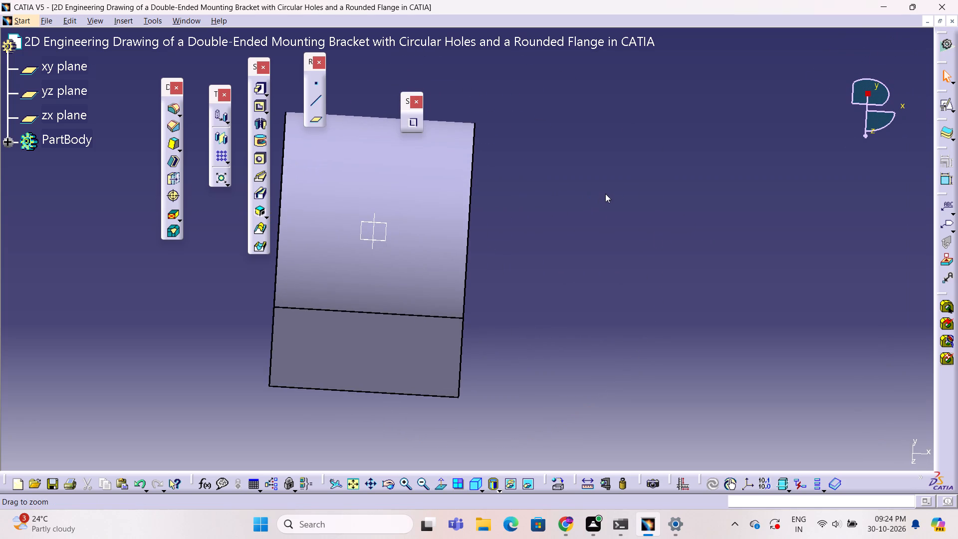
ctrl+middle_drag(607, 196, 739, 220)
ctrl+right_drag(607, 196, 739, 220)
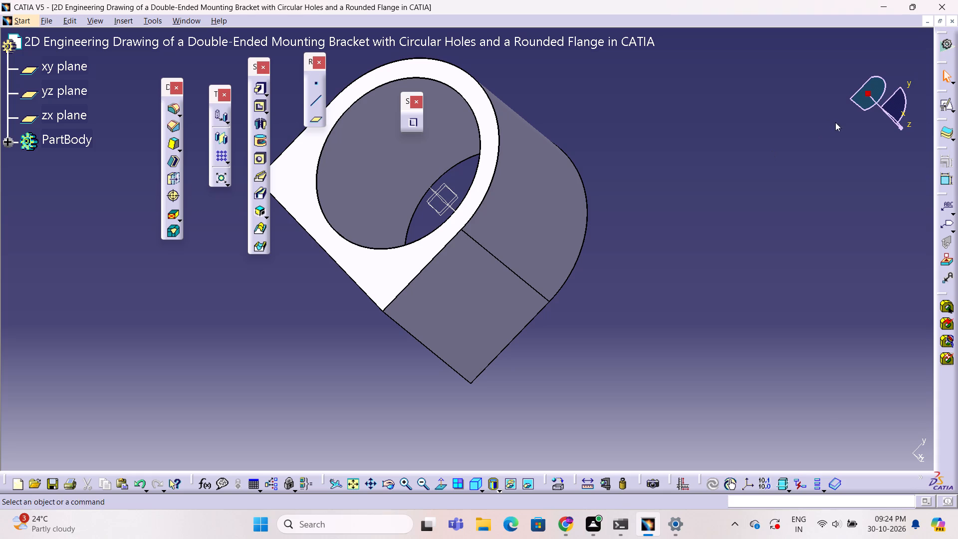
Examine the D-shaped pad and its circular through-hole in views normal to the main planes and from tilted angles.
click(908, 127)
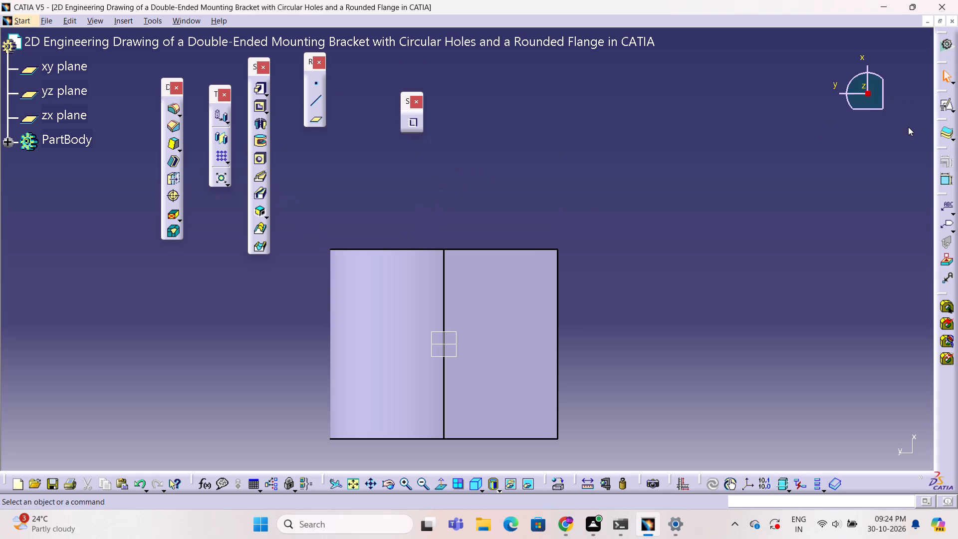
click(836, 88)
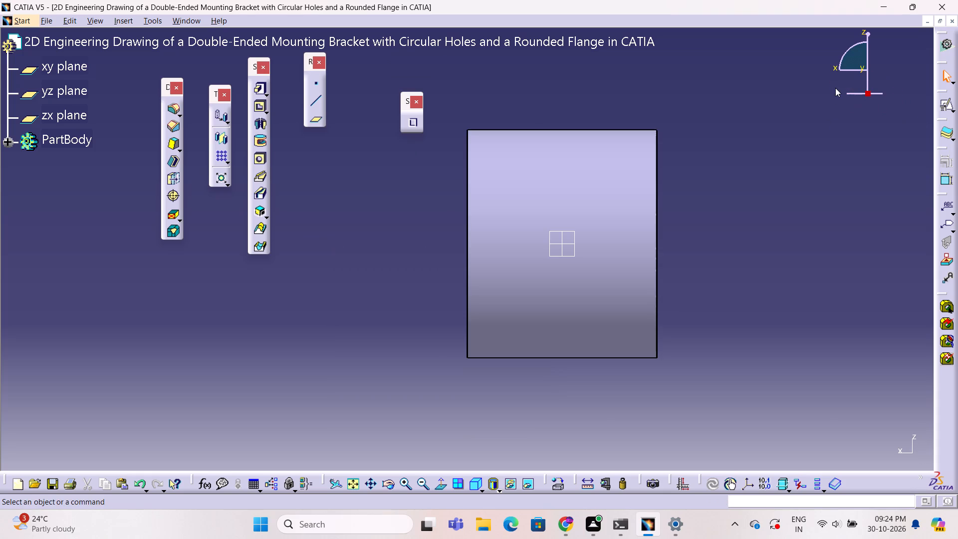
click(866, 94)
click(867, 93)
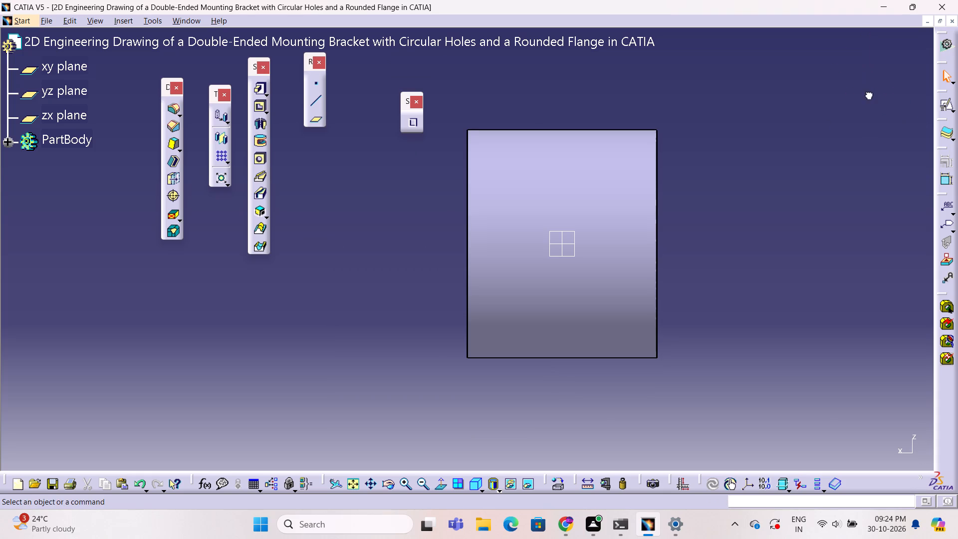
click(849, 139)
click(781, 133)
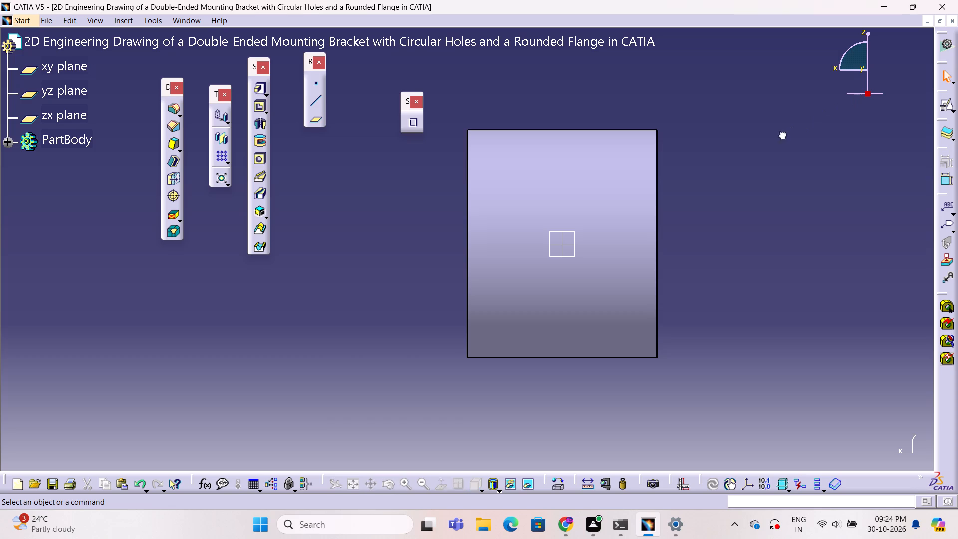
click(862, 32)
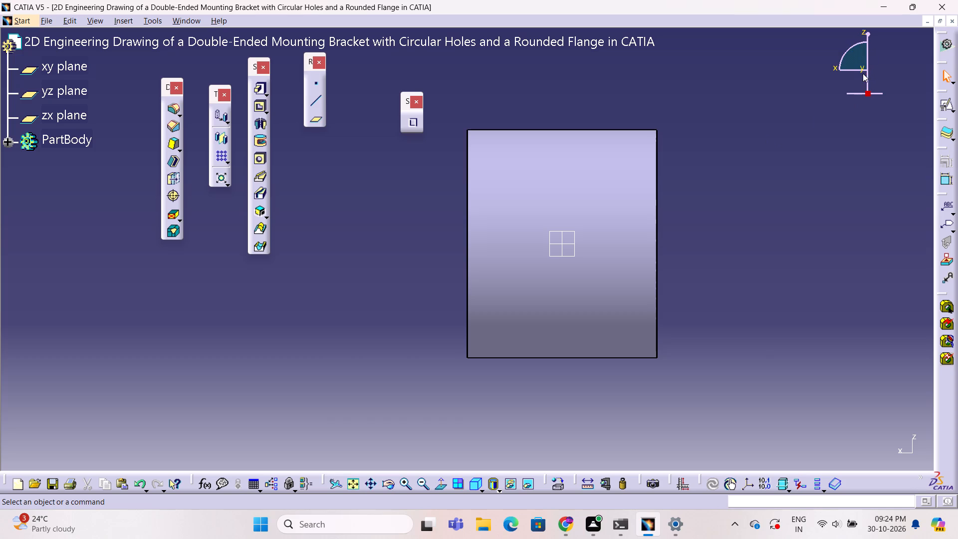
click(834, 69)
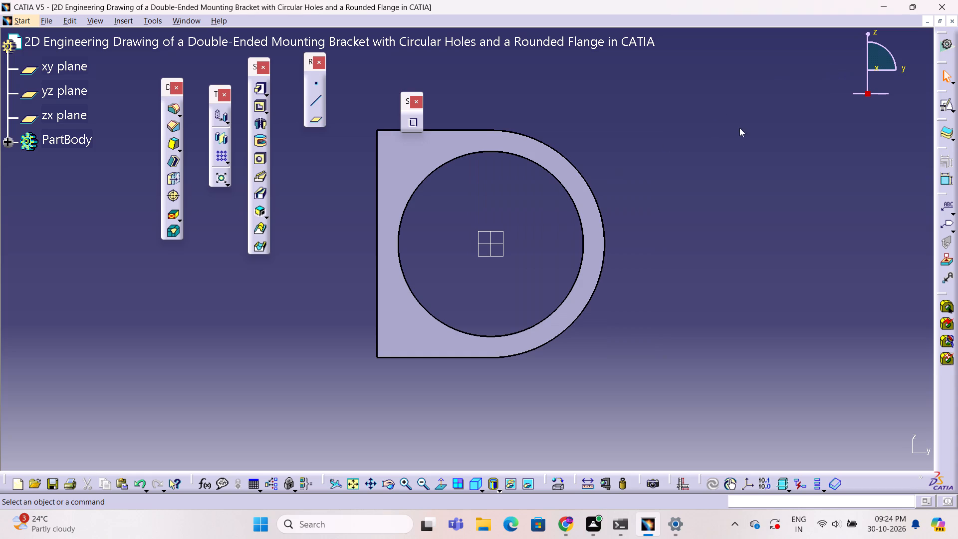
click(726, 162)
middle_drag(726, 162, 645, 186)
right_drag(726, 162, 645, 186)
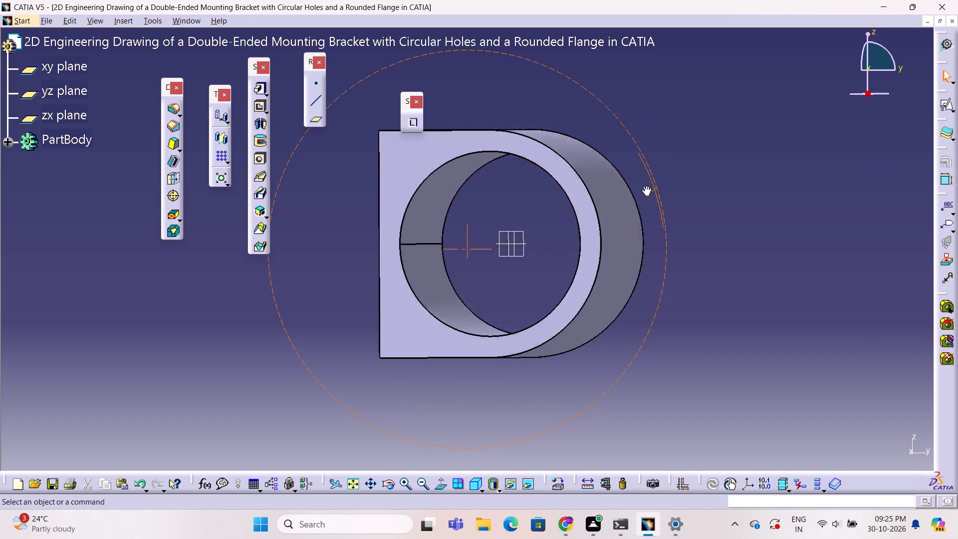
right_drag(645, 186, 640, 278)
middle_drag(645, 186, 640, 278)
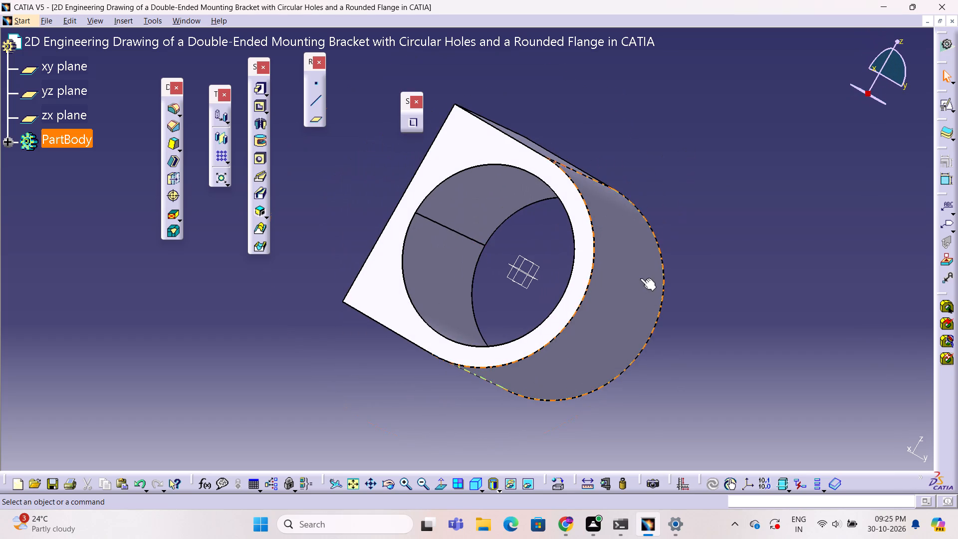
right_drag(640, 278, 645, 260)
right_drag(647, 257, 652, 250)
click(687, 278)
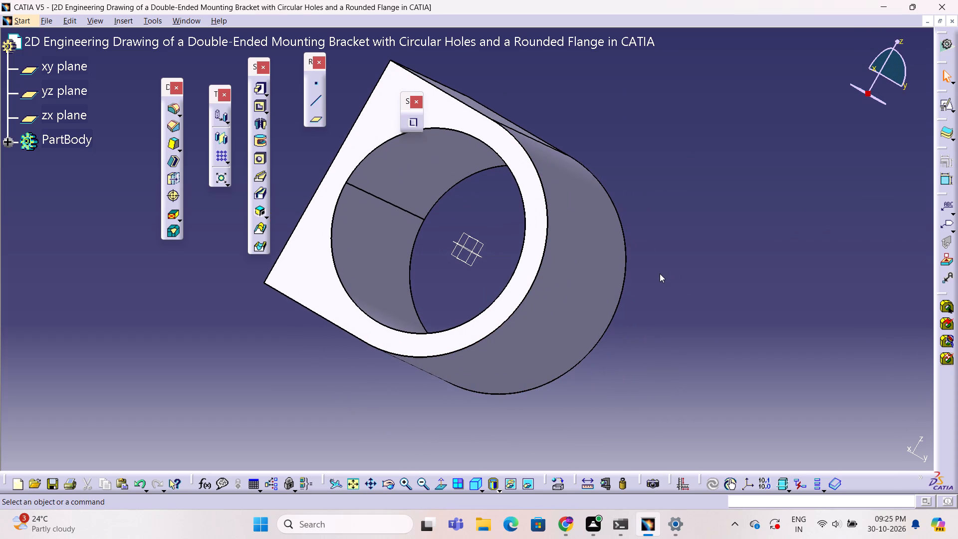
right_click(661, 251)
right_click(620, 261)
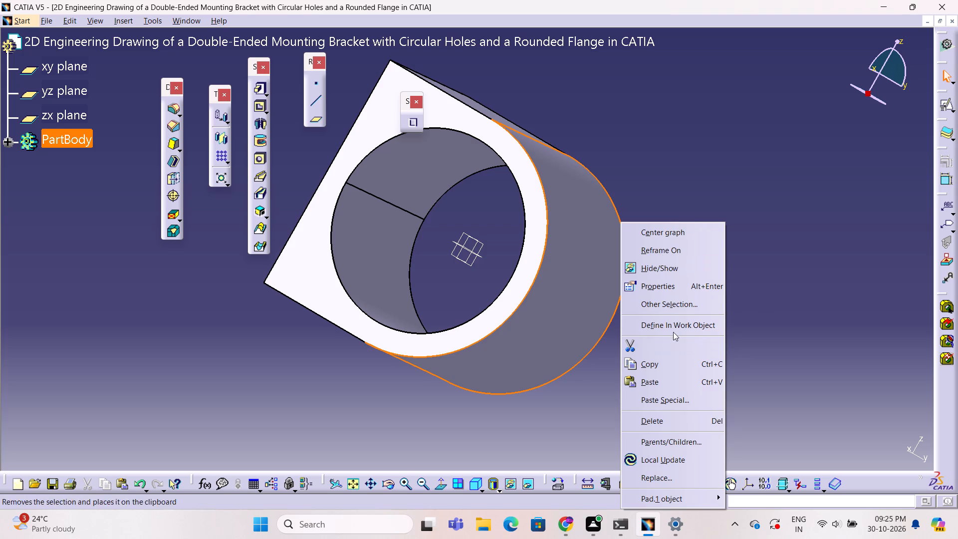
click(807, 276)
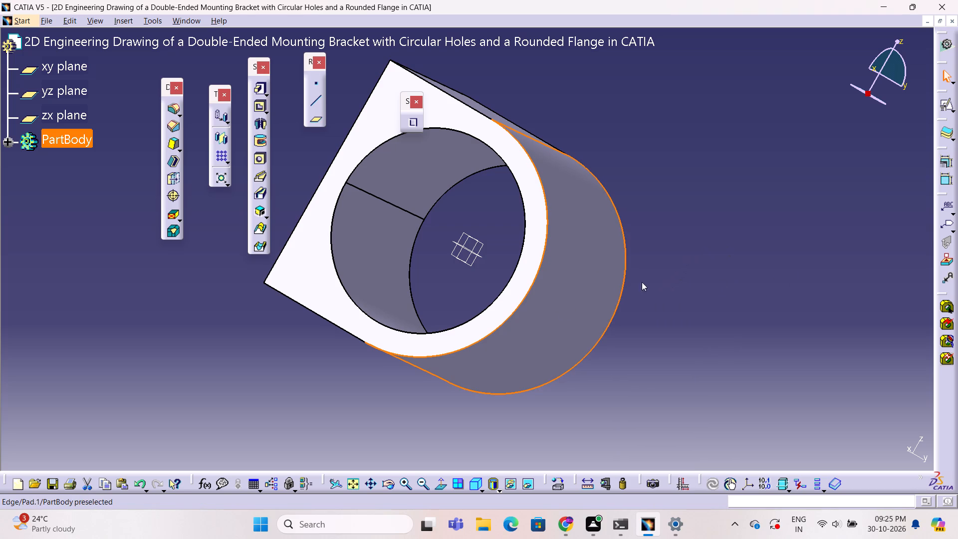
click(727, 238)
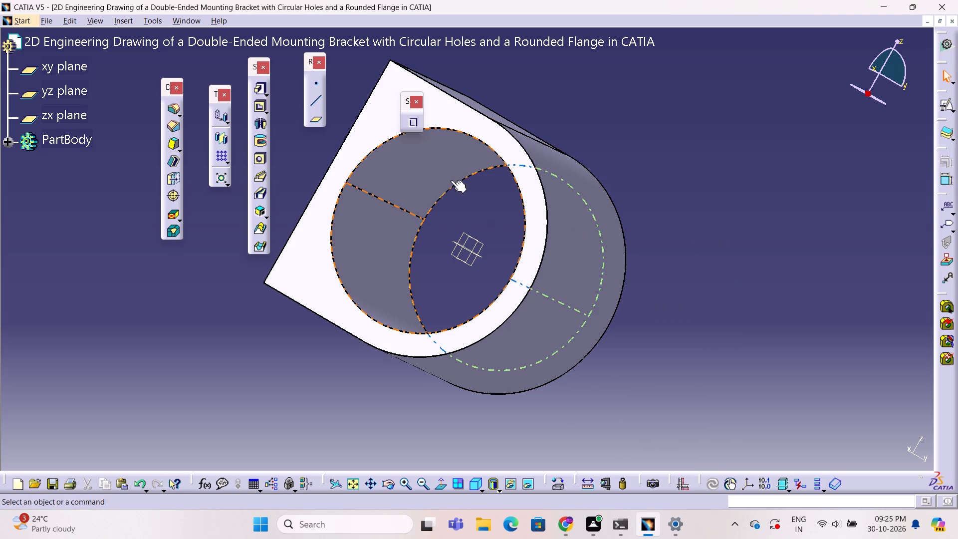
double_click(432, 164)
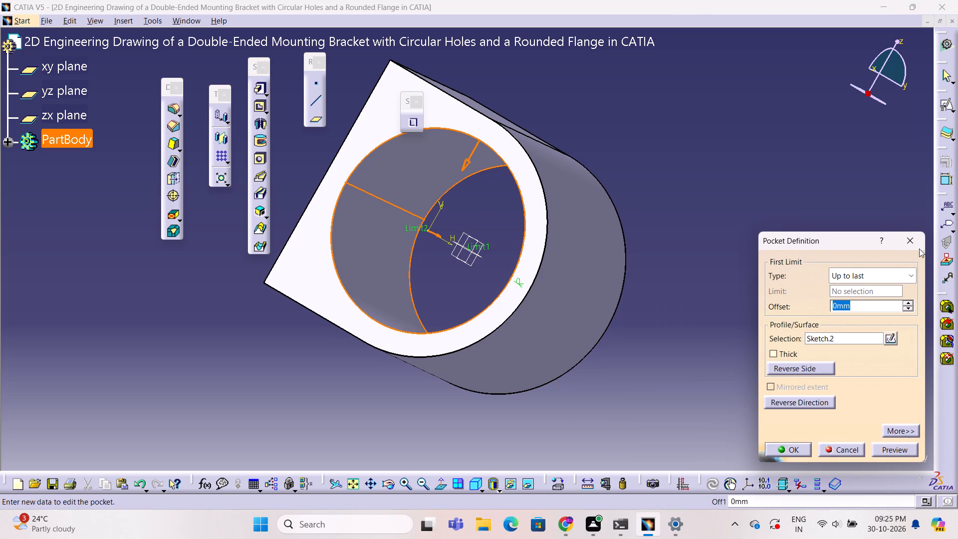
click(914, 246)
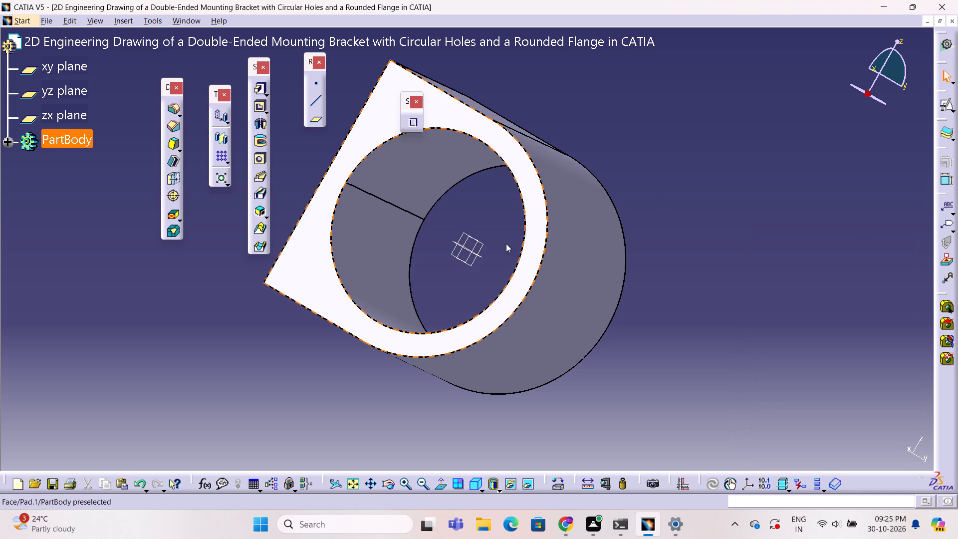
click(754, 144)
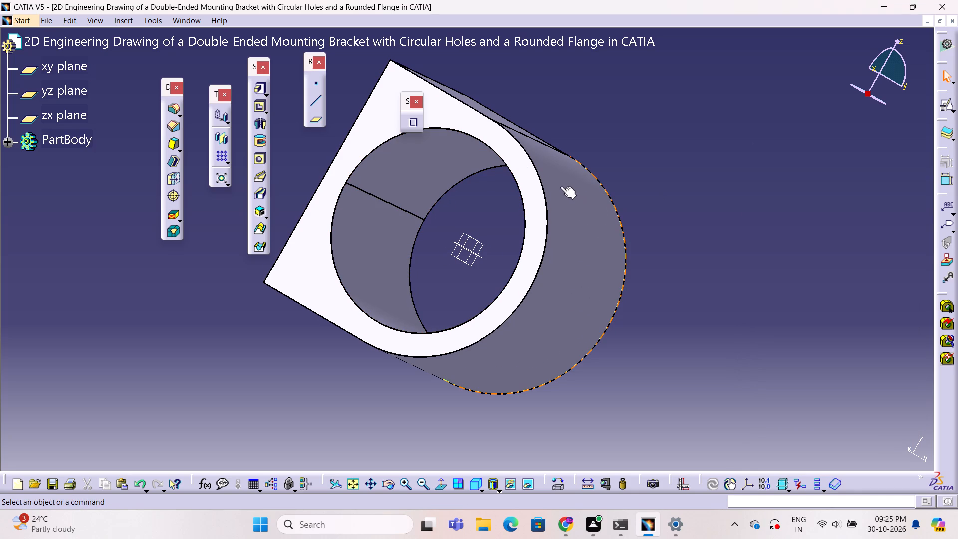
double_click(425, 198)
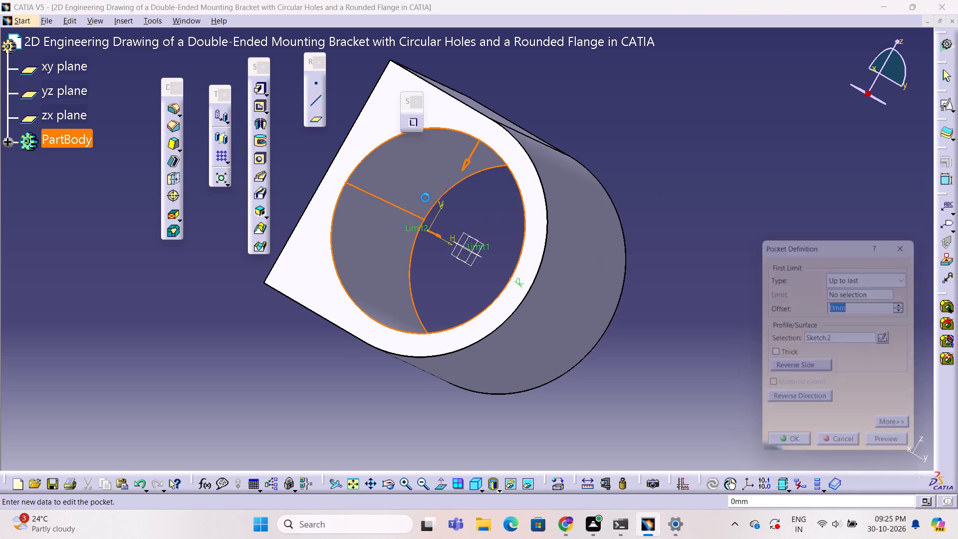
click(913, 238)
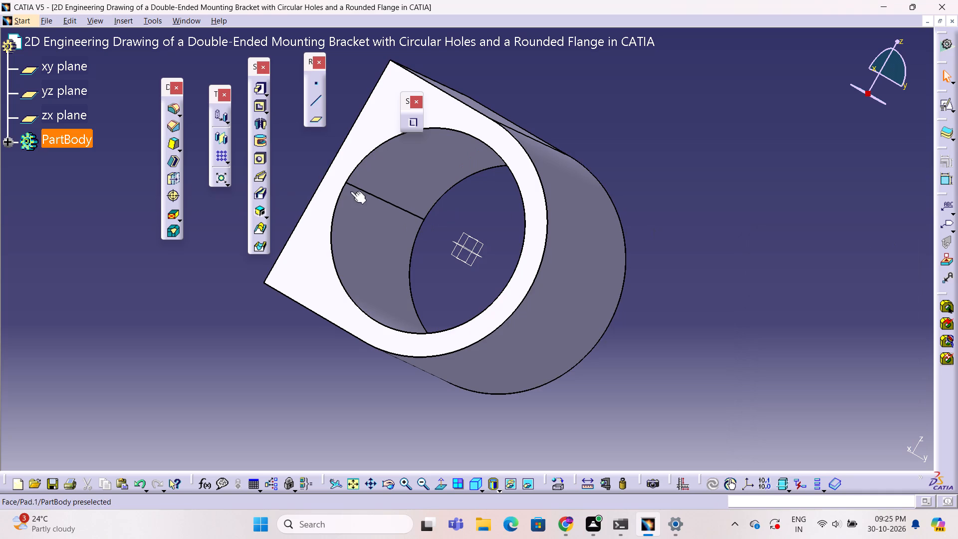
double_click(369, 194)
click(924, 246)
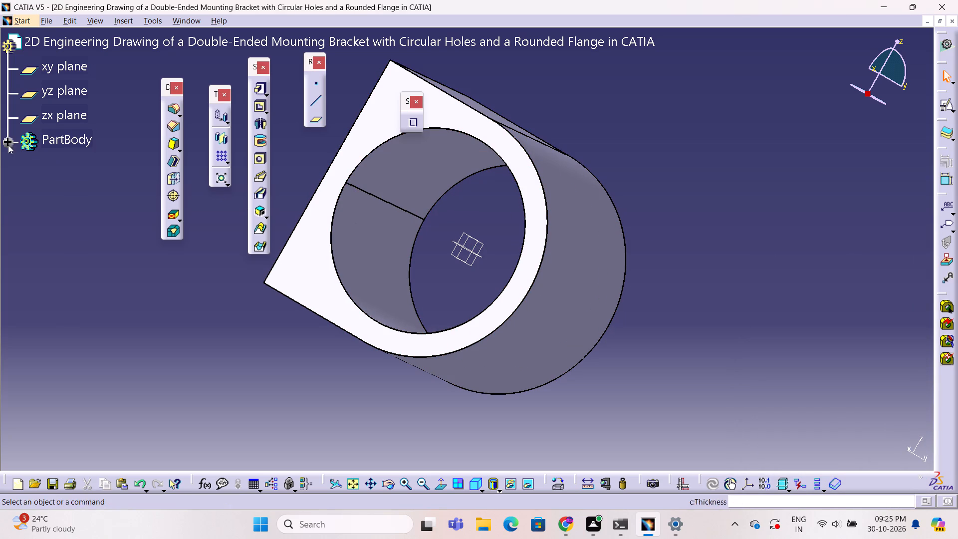
Open the pocket's circle sketch for editing and constrain the circle with a radius dimension of 20 mm.
click(7, 144)
double_click(103, 230)
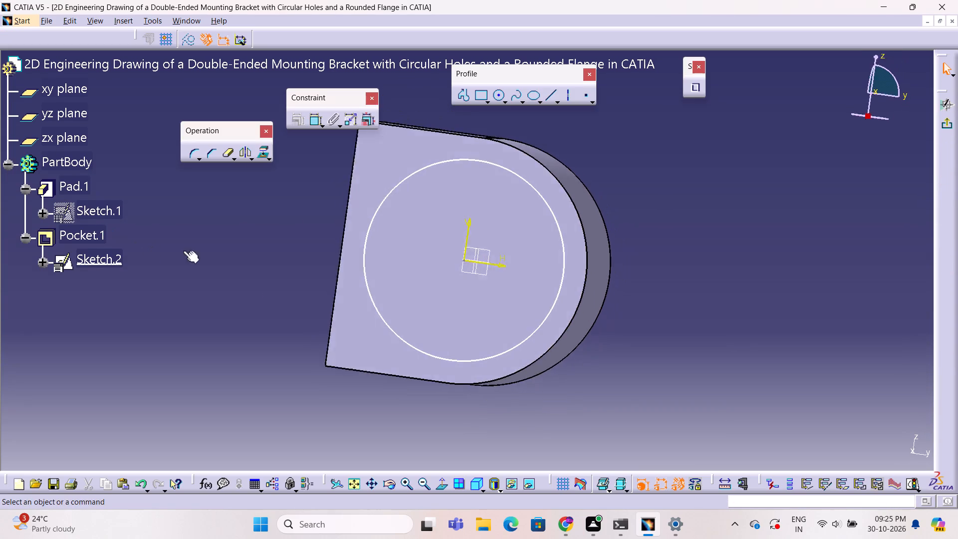
click(566, 258)
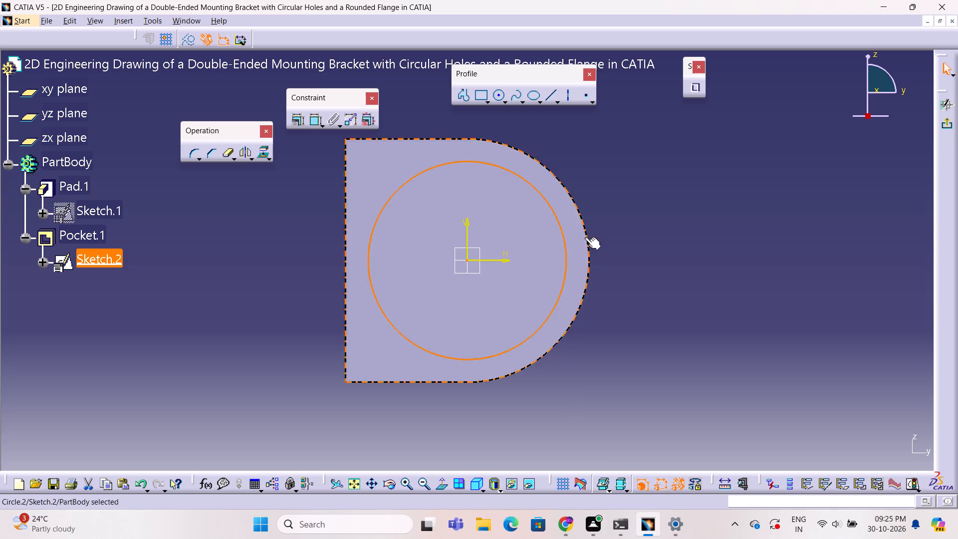
click(646, 202)
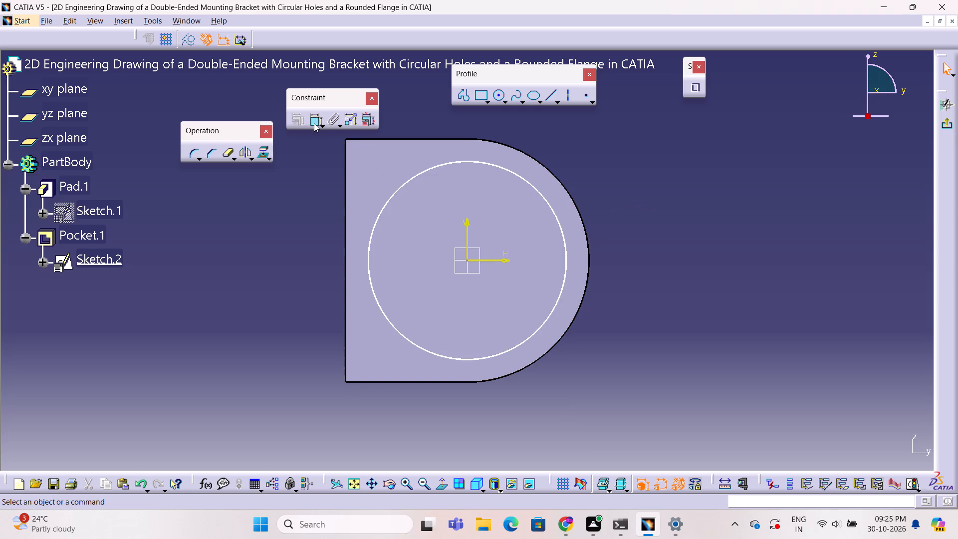
click(314, 123)
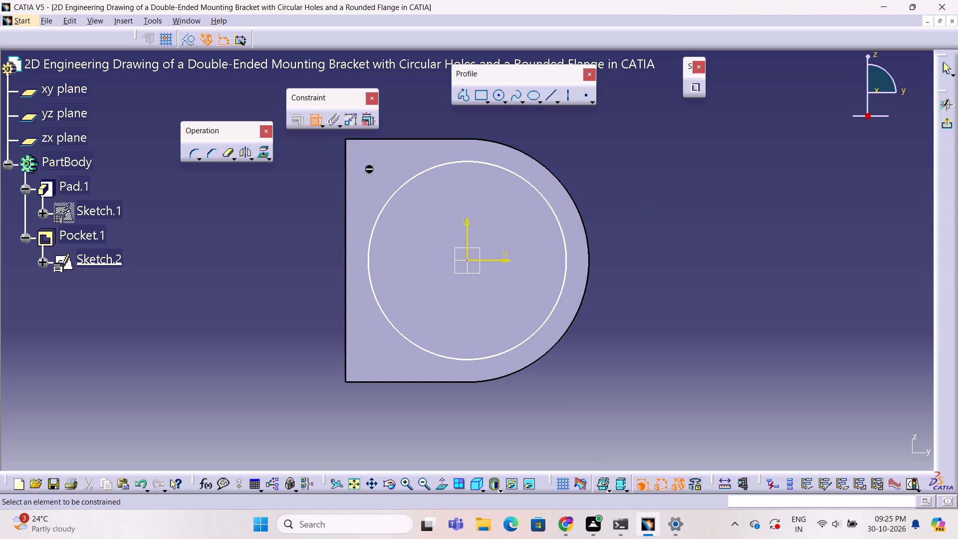
click(544, 198)
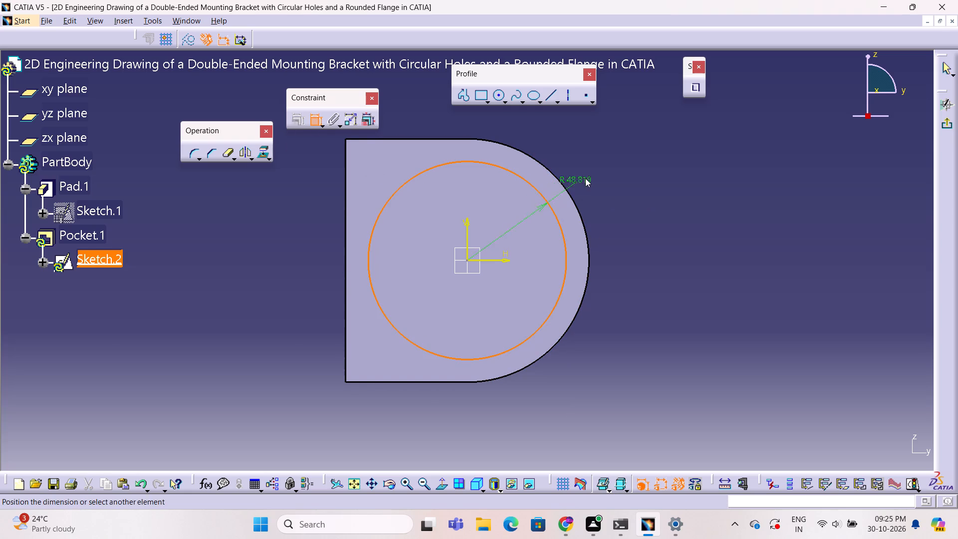
click(671, 154)
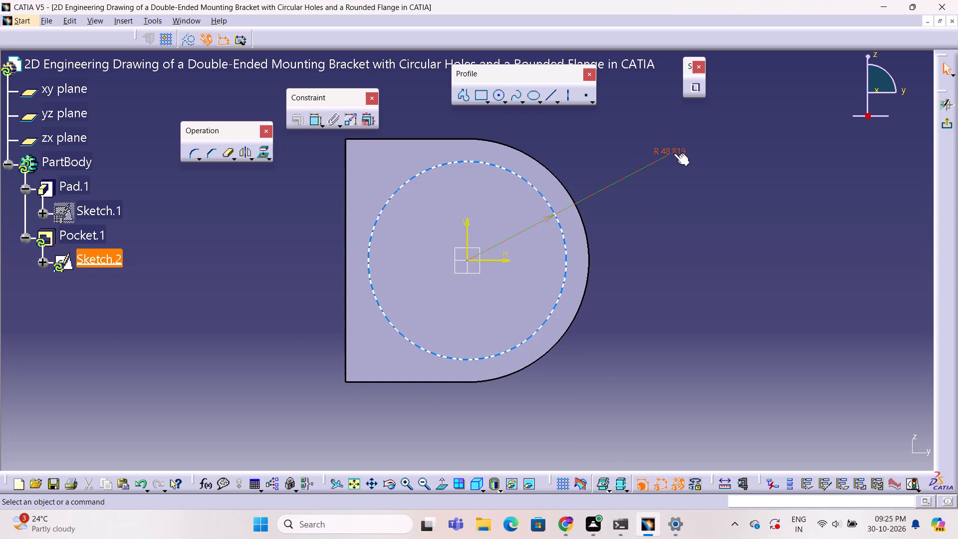
double_click(674, 153)
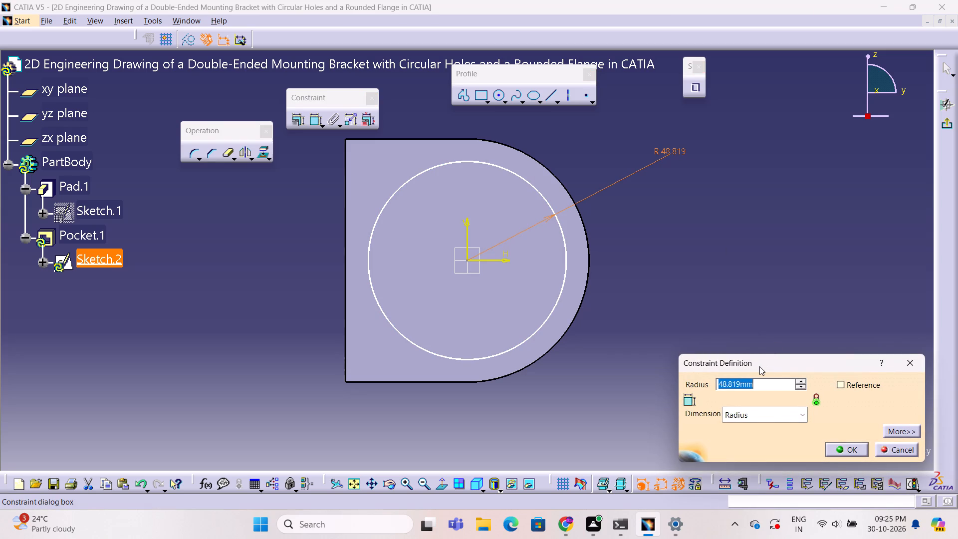
key(2)
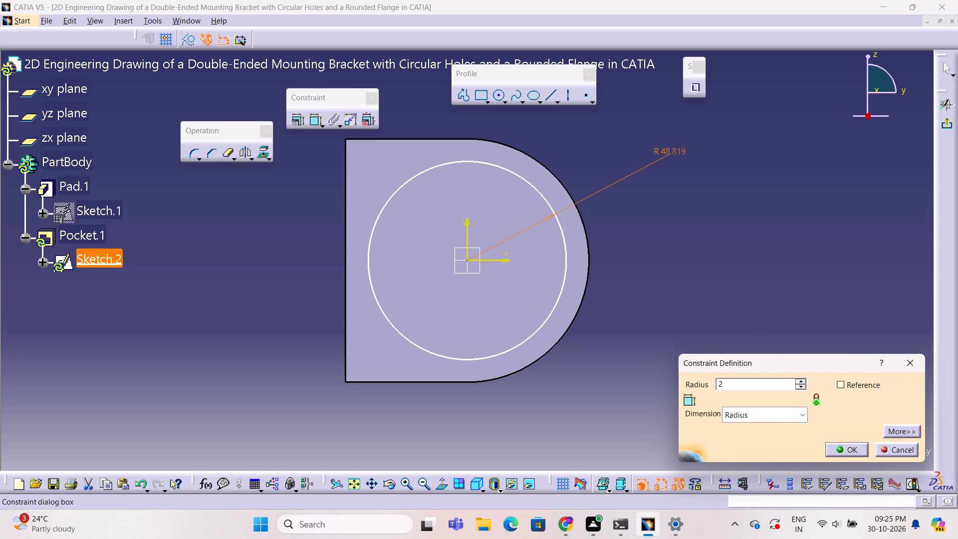
key(0)
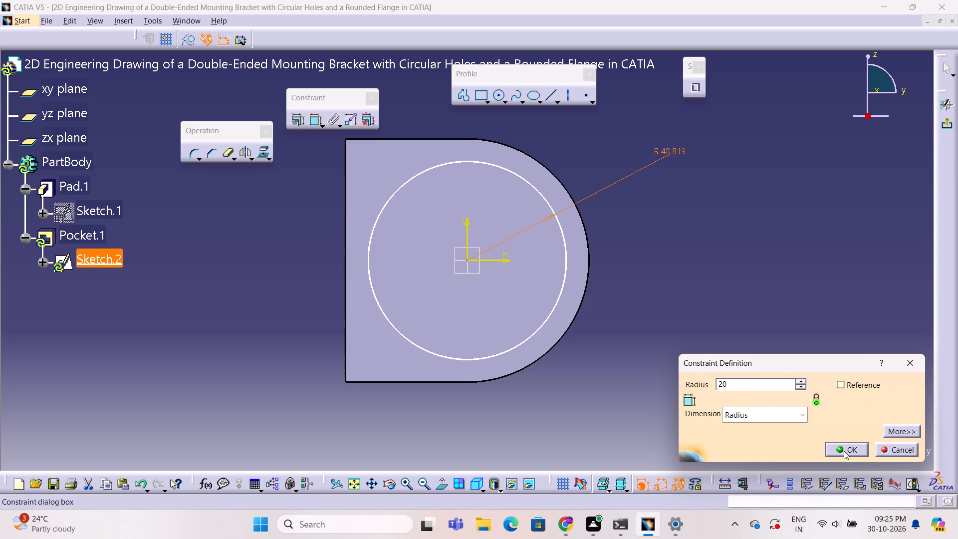
click(844, 451)
click(747, 429)
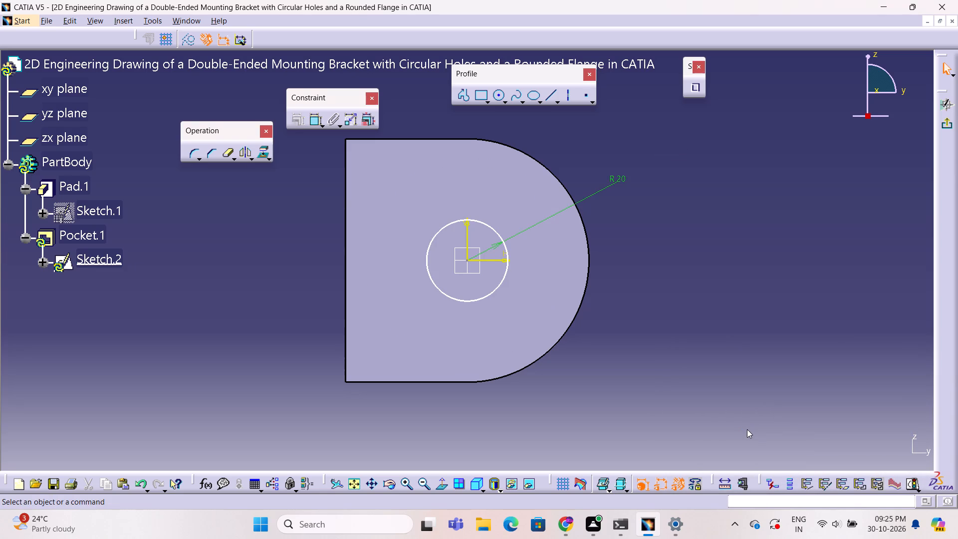
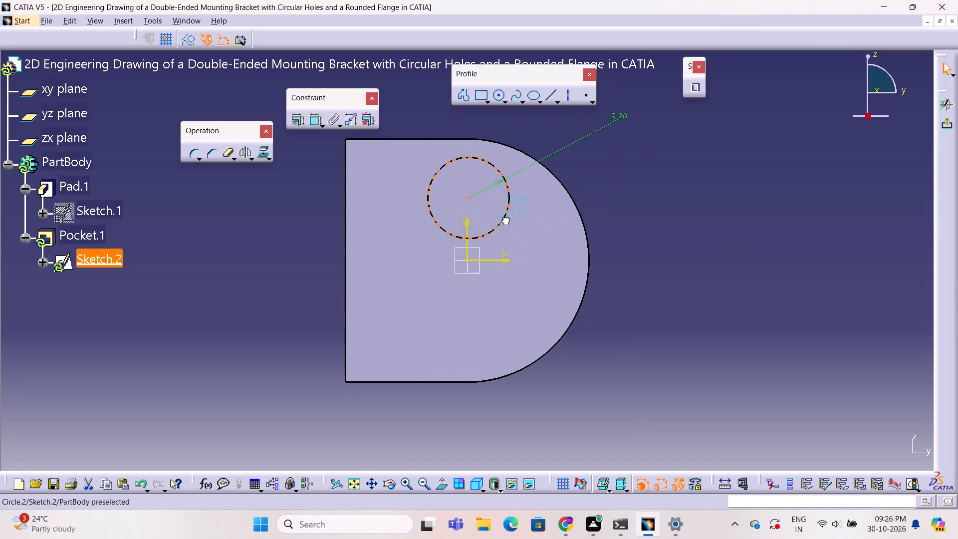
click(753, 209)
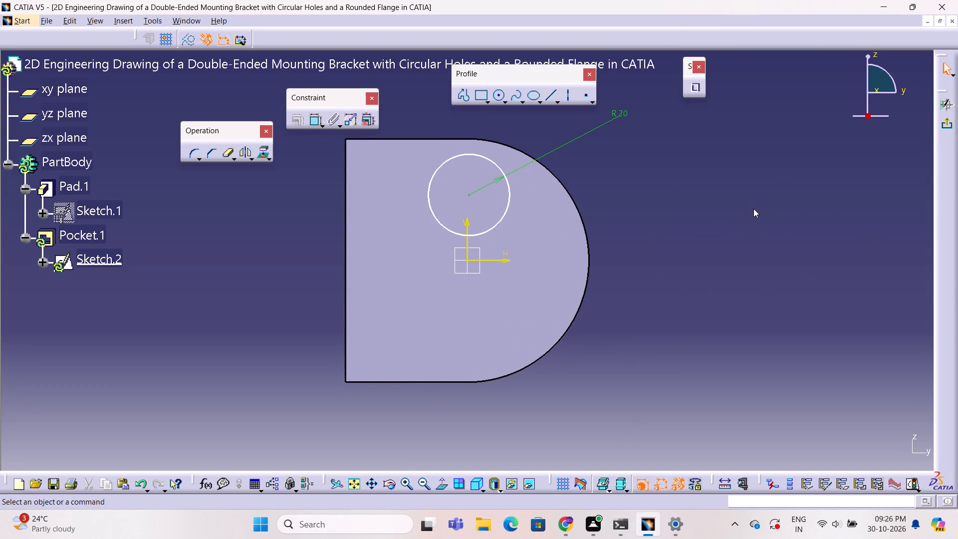
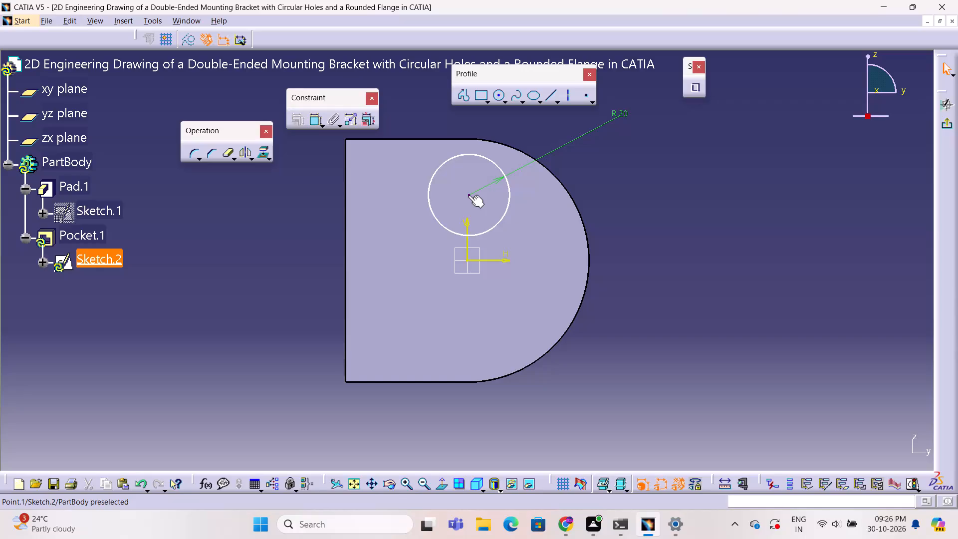
Constrain the circle's centre coincident with the sketch origin, and exit the sketch.
click(468, 195)
ctrl+click(469, 261)
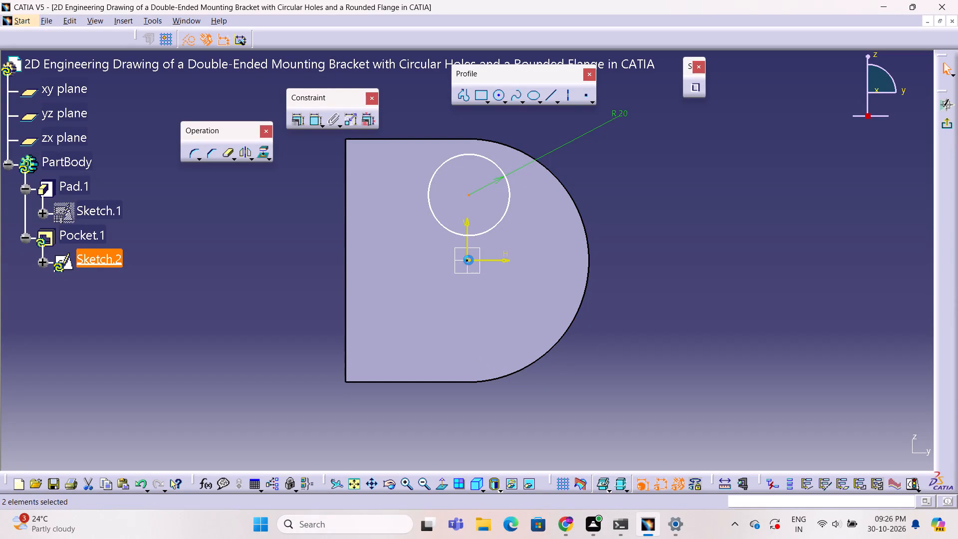
click(300, 123)
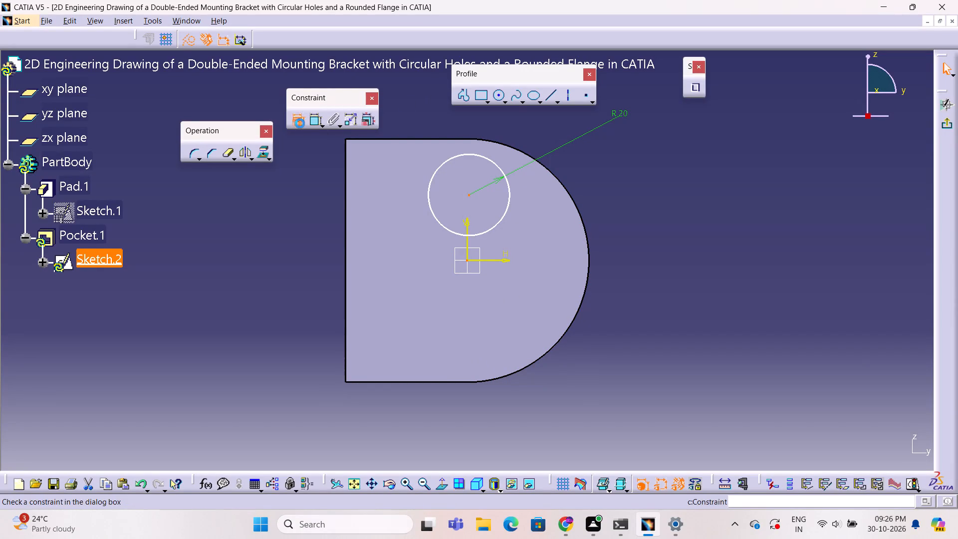
click(786, 170)
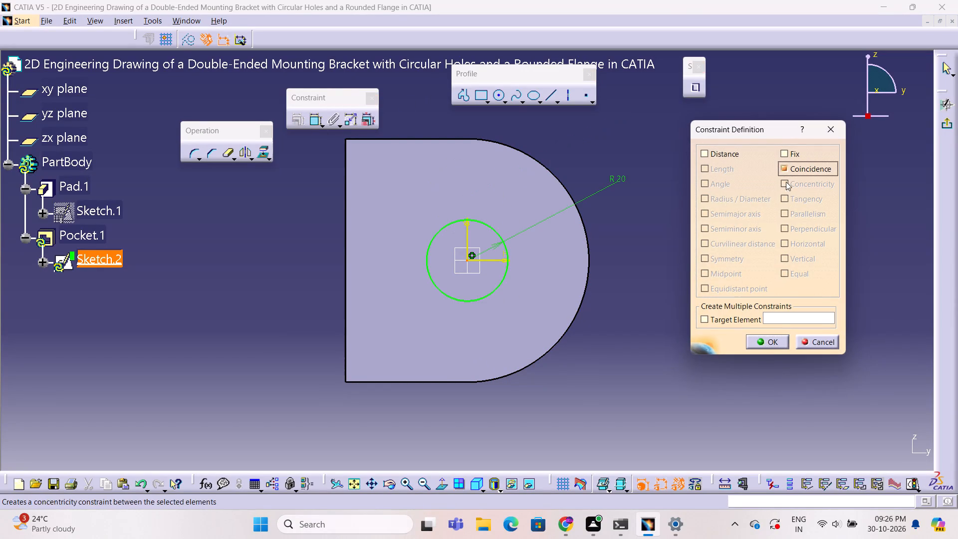
click(770, 343)
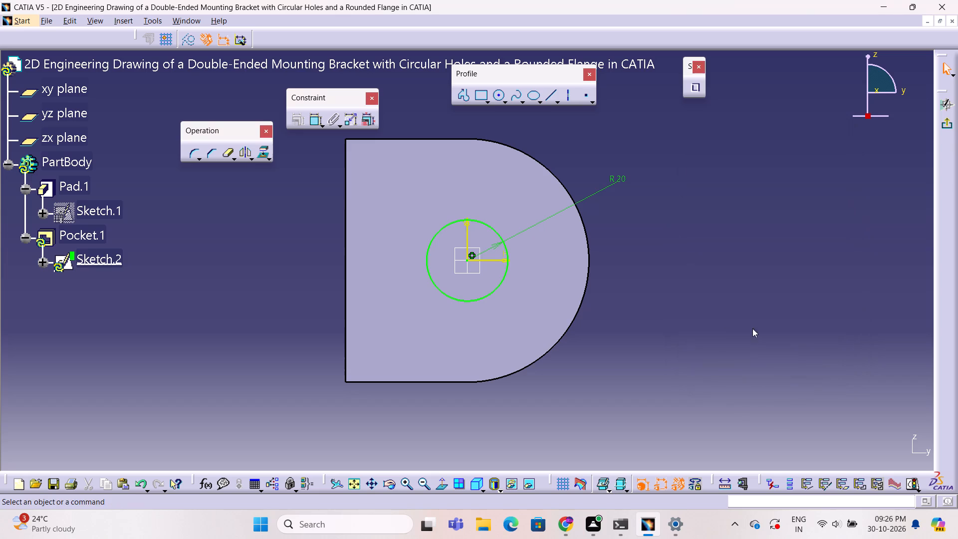
click(709, 306)
scroll(686, 266, down, 1)
middle_drag(685, 266, 584, 296)
right_drag(684, 266, 584, 296)
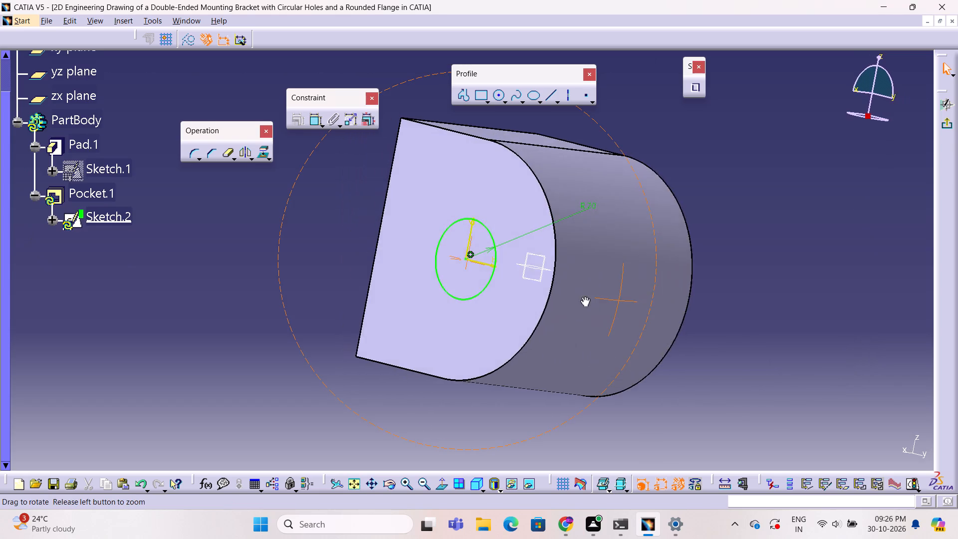
middle_drag(584, 296, 656, 272)
right_drag(584, 296, 656, 272)
right_click(656, 272)
click(701, 260)
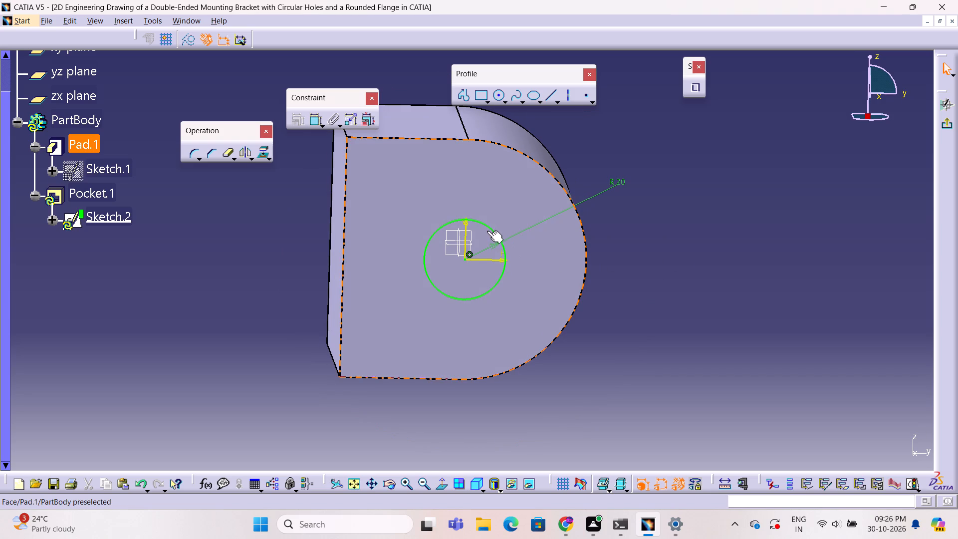
drag(492, 227, 272, 275)
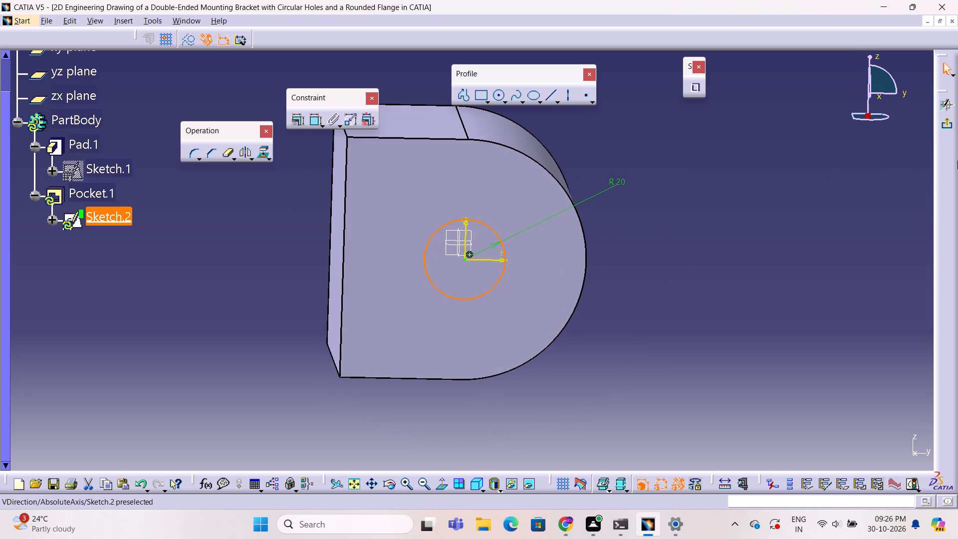
click(638, 189)
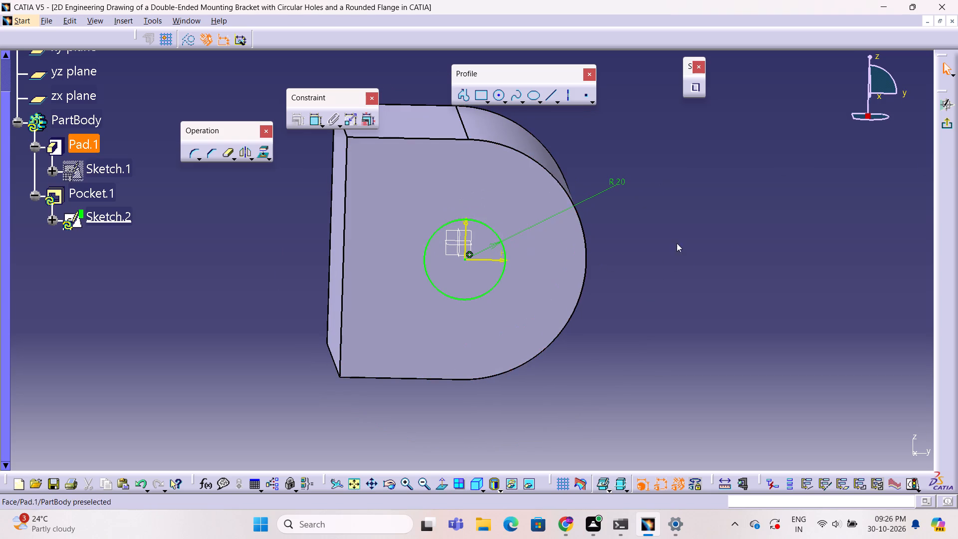
click(946, 127)
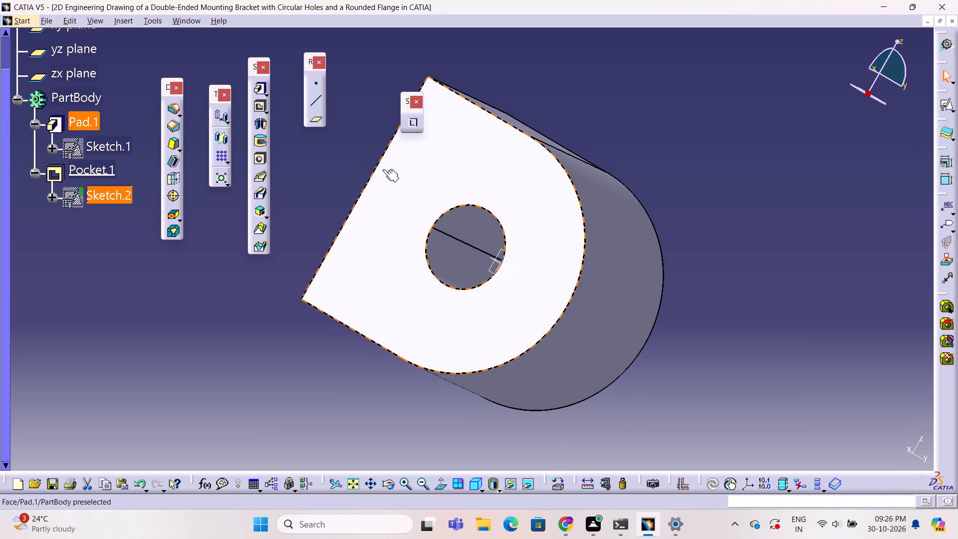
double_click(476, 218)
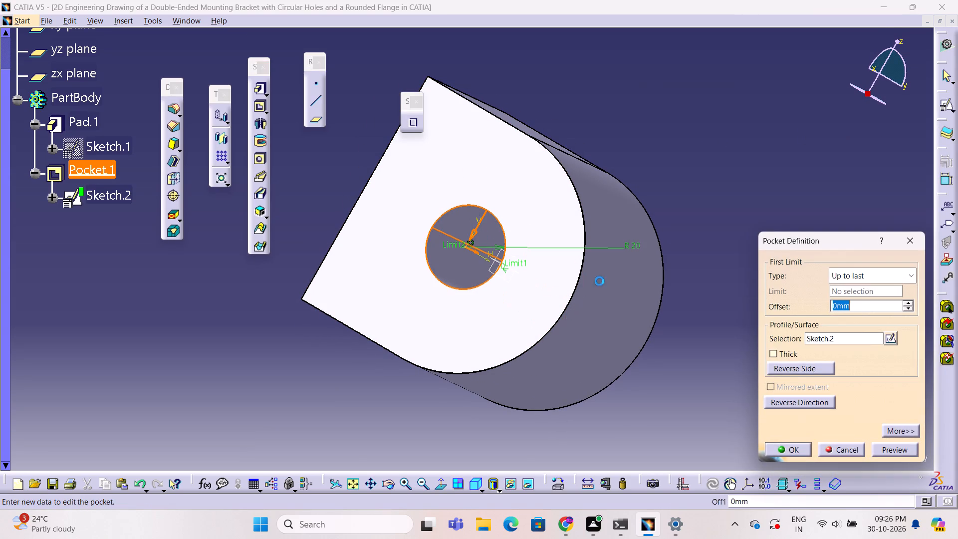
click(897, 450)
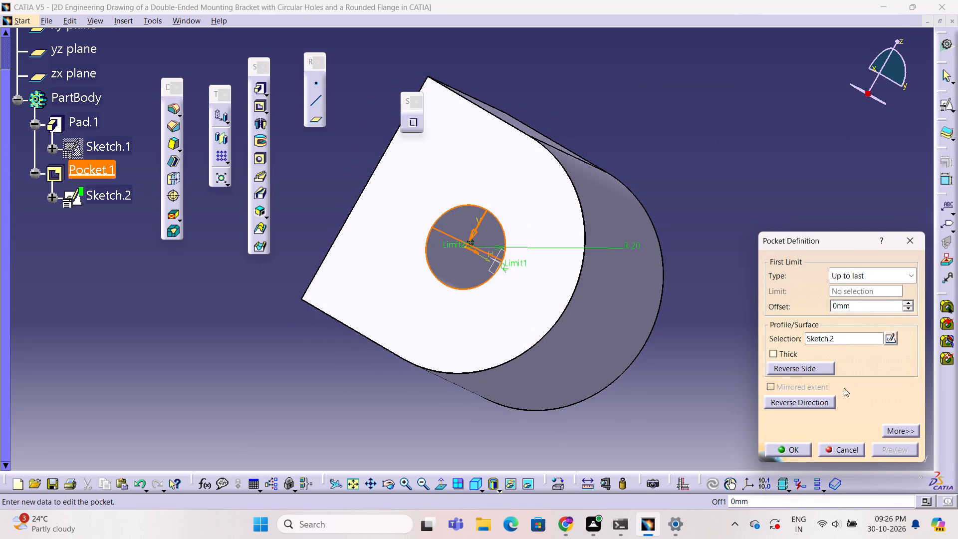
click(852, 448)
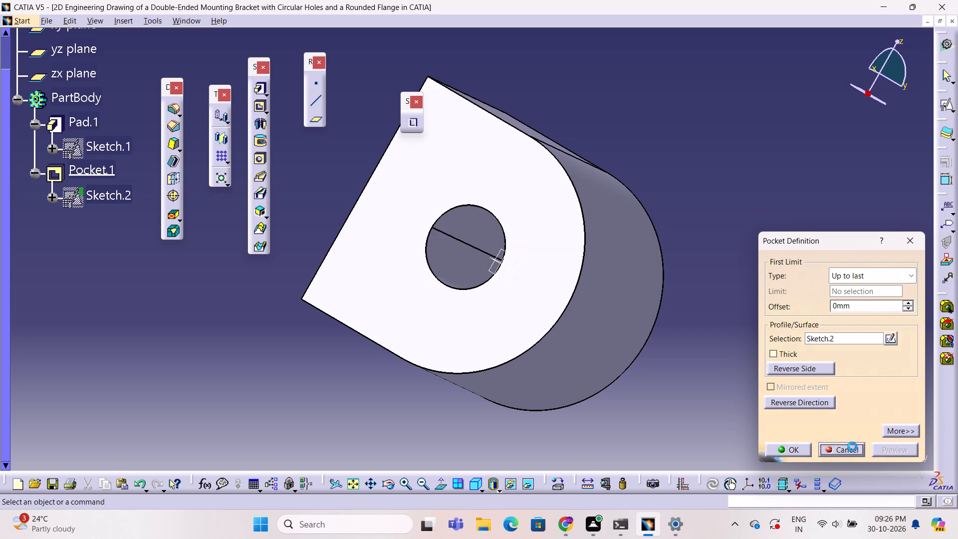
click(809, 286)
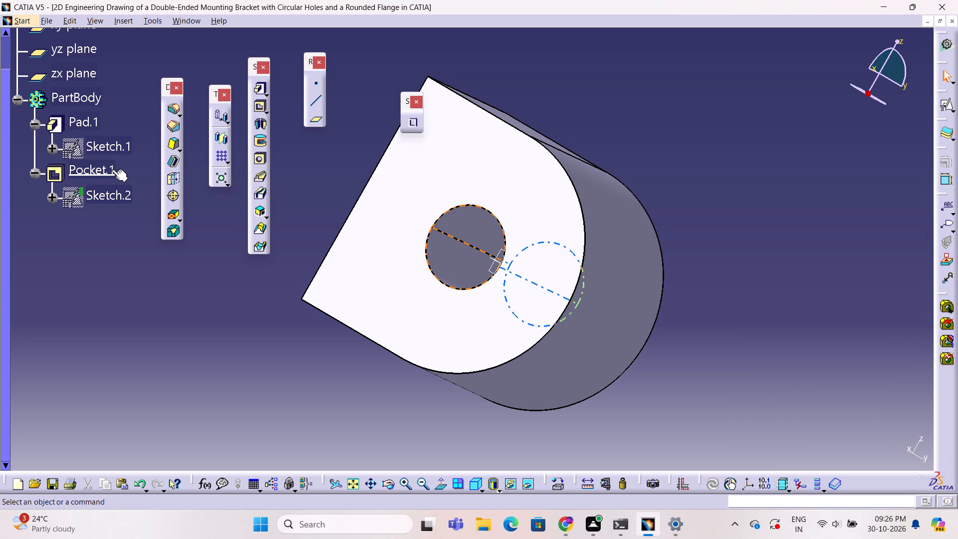
Delete Pocket.1 from the D-shaped body while keeping its circle sketch, Sketch.2.
right_click(112, 169)
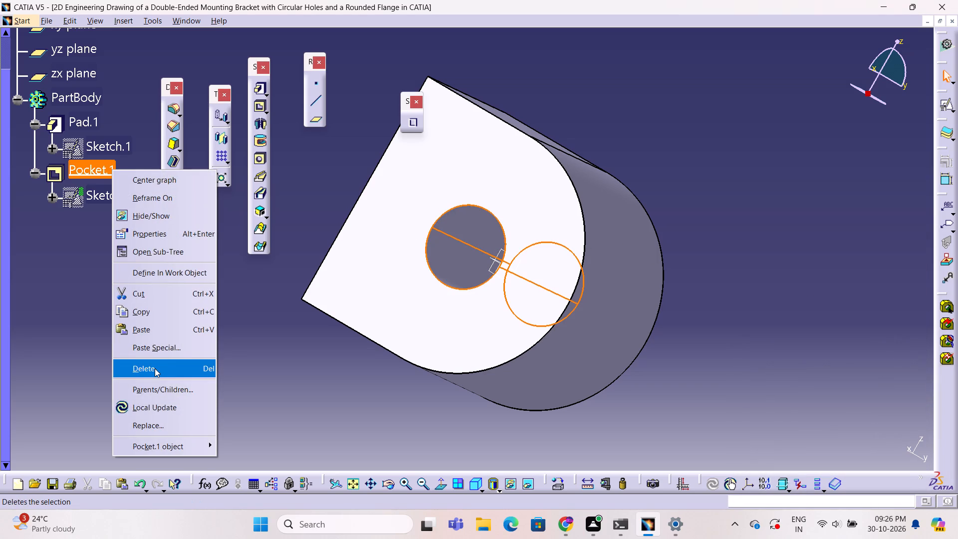
click(155, 368)
click(851, 448)
click(746, 370)
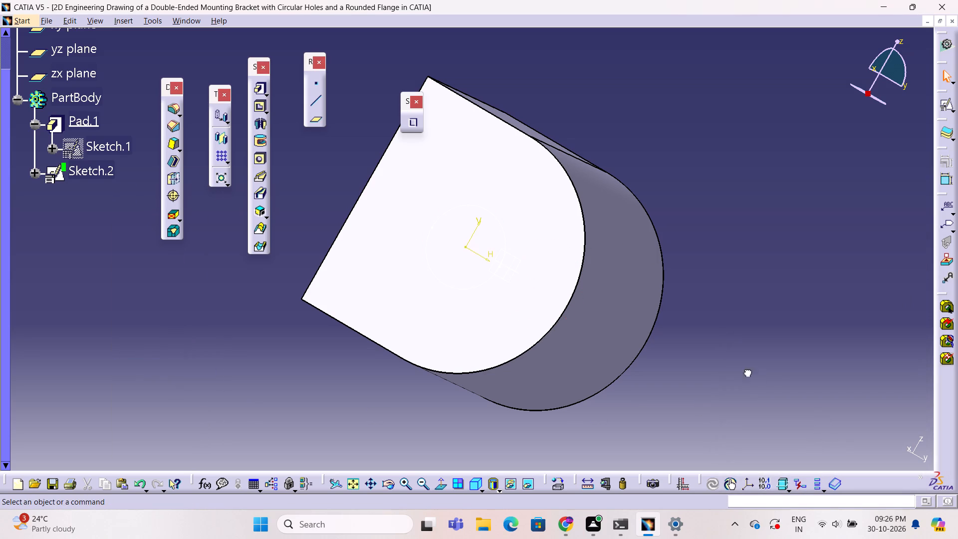
Pad the circle of Sketch.2 with a first limit of 50 mm and a second limit of 150 mm.
click(261, 89)
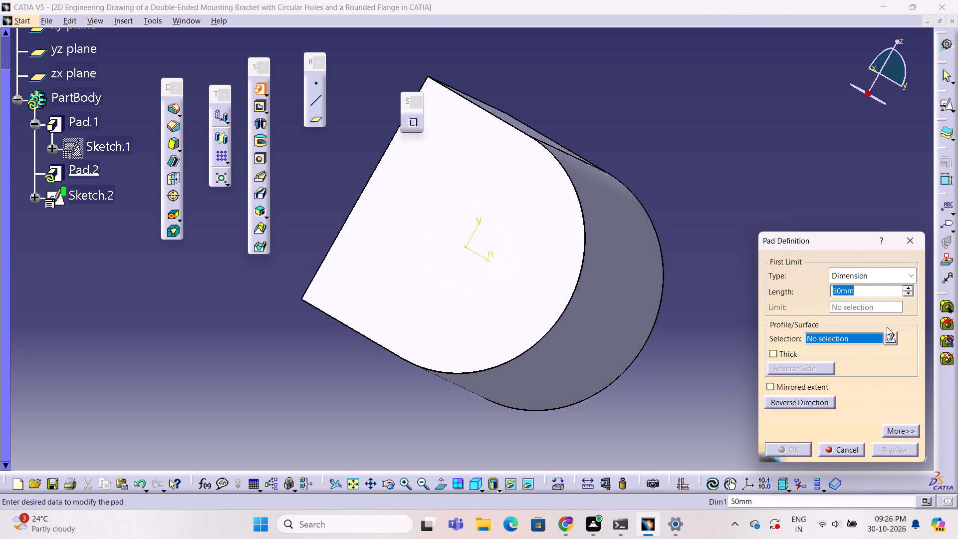
double_click(864, 294)
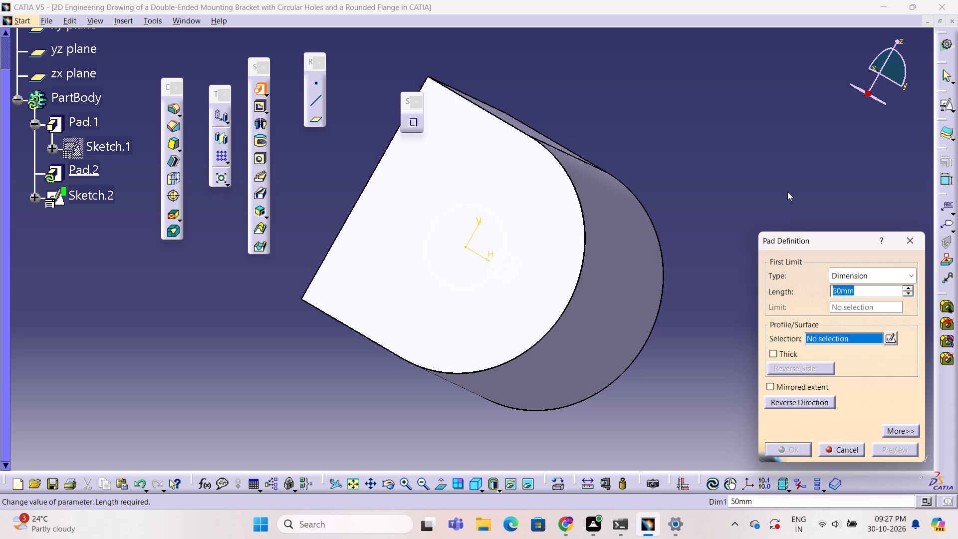
click(779, 179)
click(505, 242)
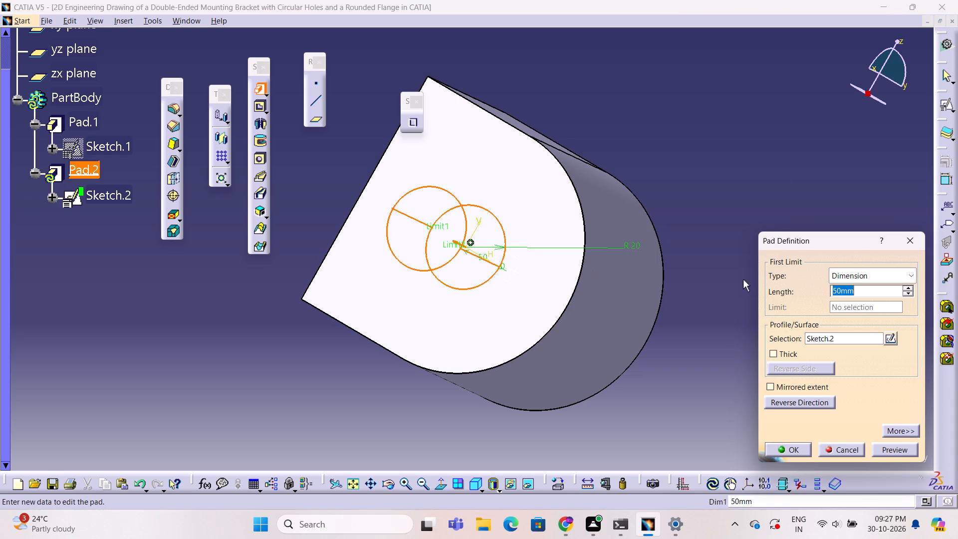
double_click(867, 289)
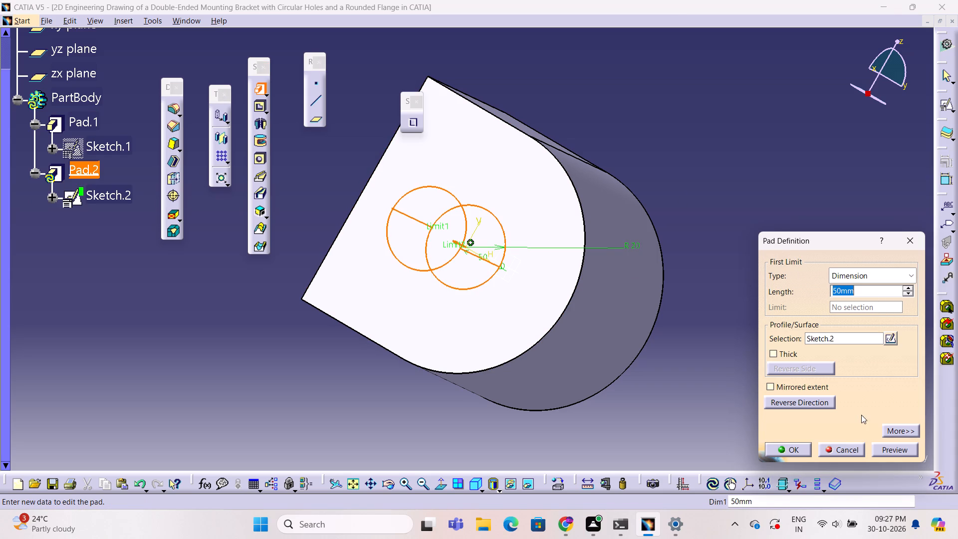
click(889, 430)
triple_click(861, 285)
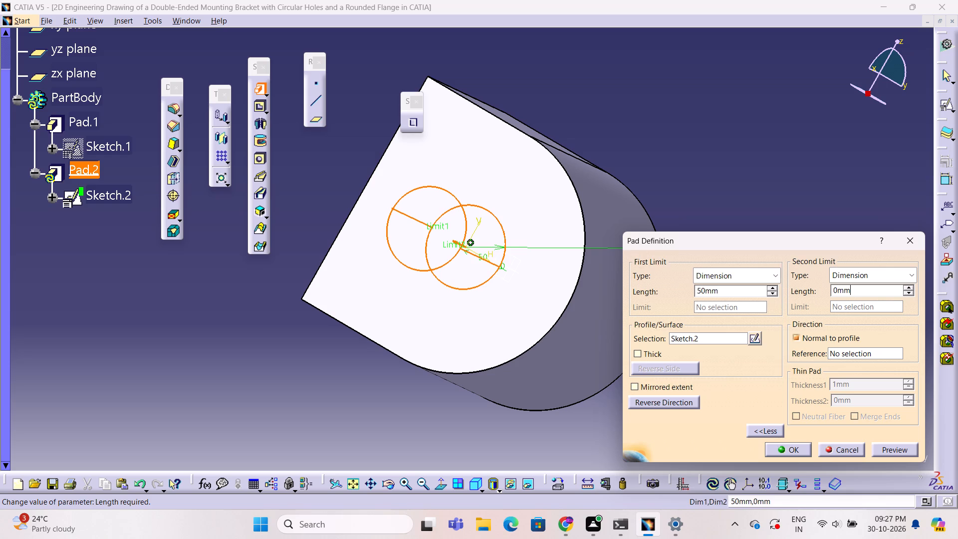
key(1)
text(50)
click(904, 449)
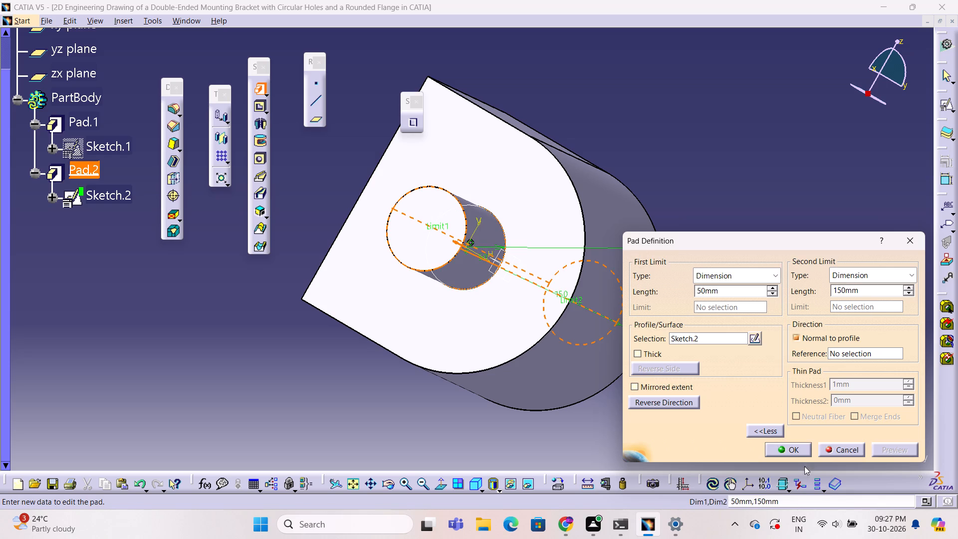
click(800, 453)
click(689, 413)
Examine the cylindrical pad from several angles, including how it extends at both ends of the D-shaped body.
ctrl+middle_drag(723, 395, 643, 394)
ctrl+right_click(723, 395)
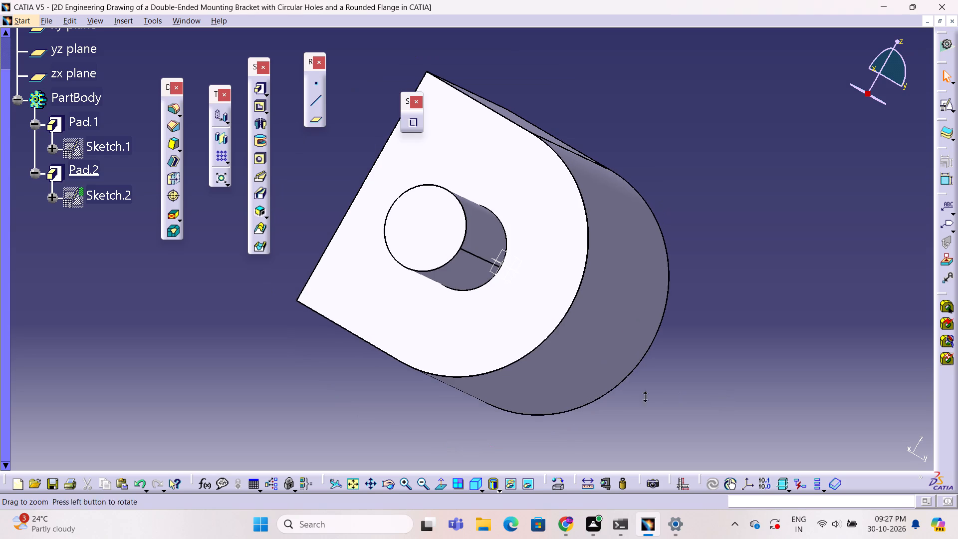
ctrl+middle_drag(643, 394, 632, 397)
ctrl+right_click(635, 396)
ctrl+right_click(632, 397)
middle_drag(744, 348, 636, 337)
ctrl+right_drag(744, 348, 636, 337)
ctrl+middle_drag(691, 331, 670, 234)
ctrl+right_drag(691, 331, 670, 234)
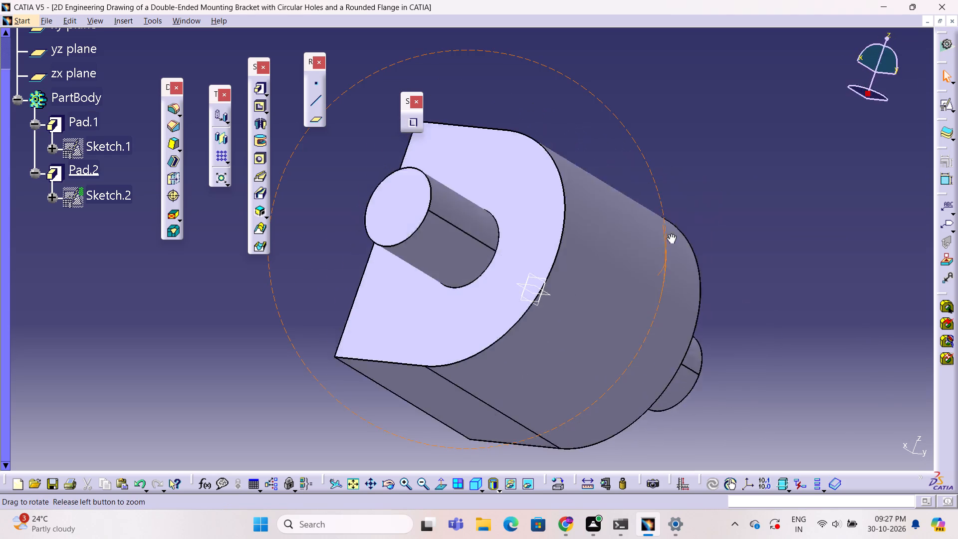
ctrl+middle_drag(670, 234, 581, 245)
ctrl+right_drag(670, 234, 581, 245)
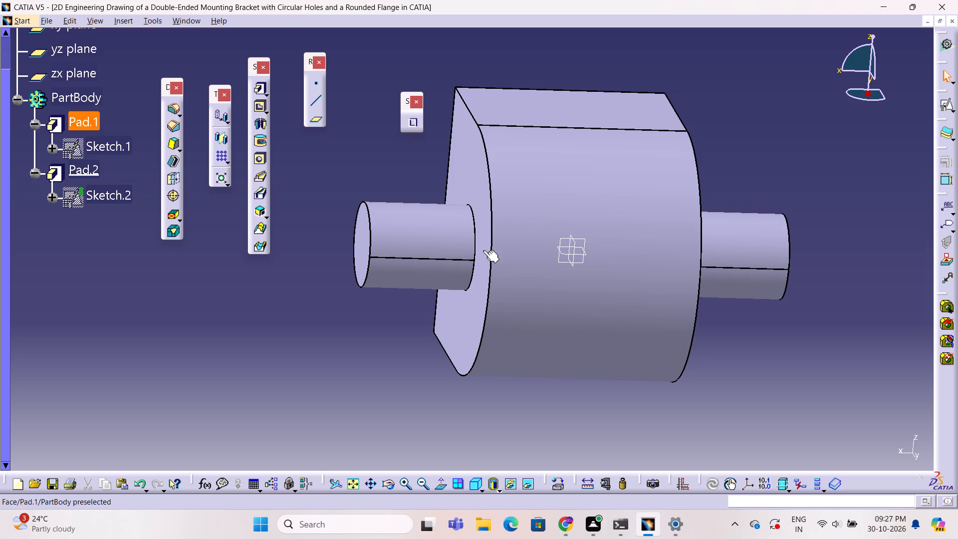
click(291, 369)
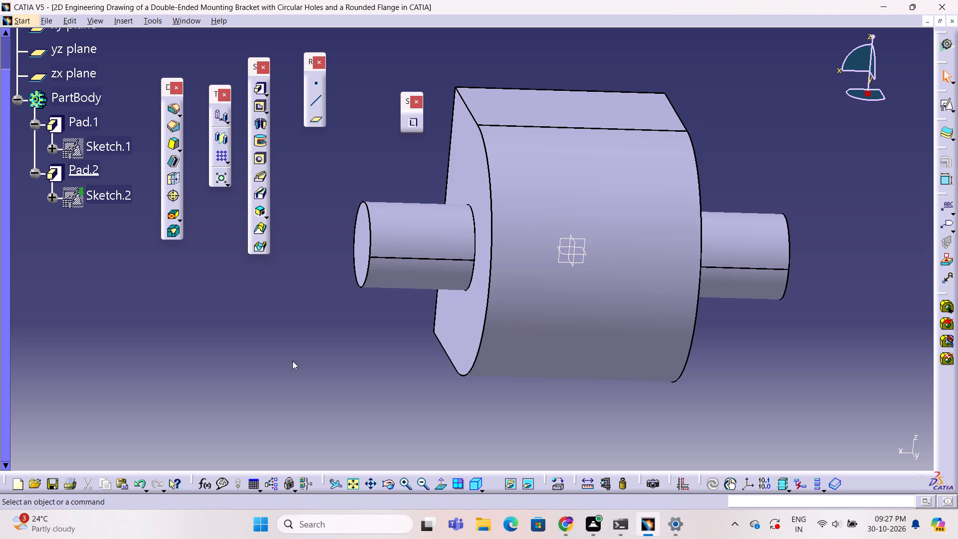
Set the second limit length of the cylindrical pad to 0 mm.
triple_click(424, 267)
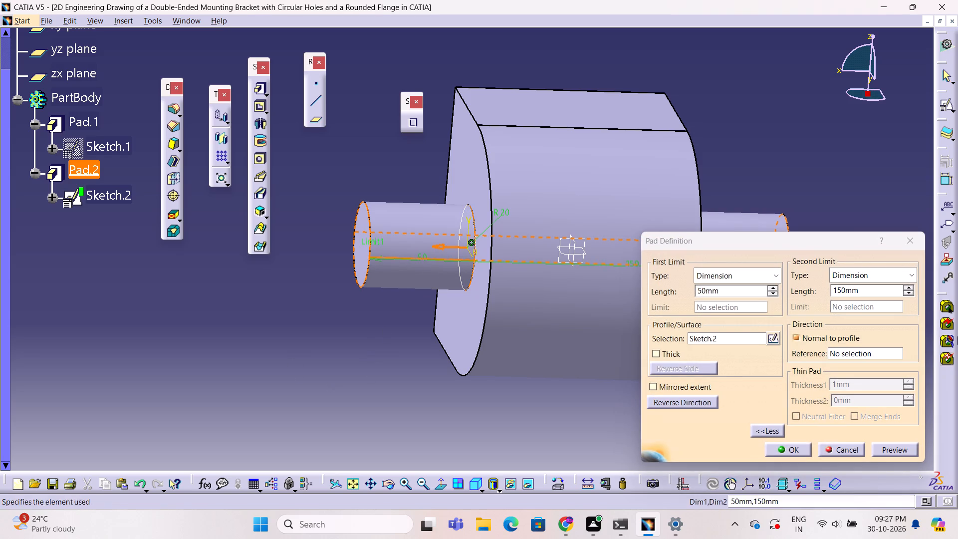
double_click(872, 290)
key(0)
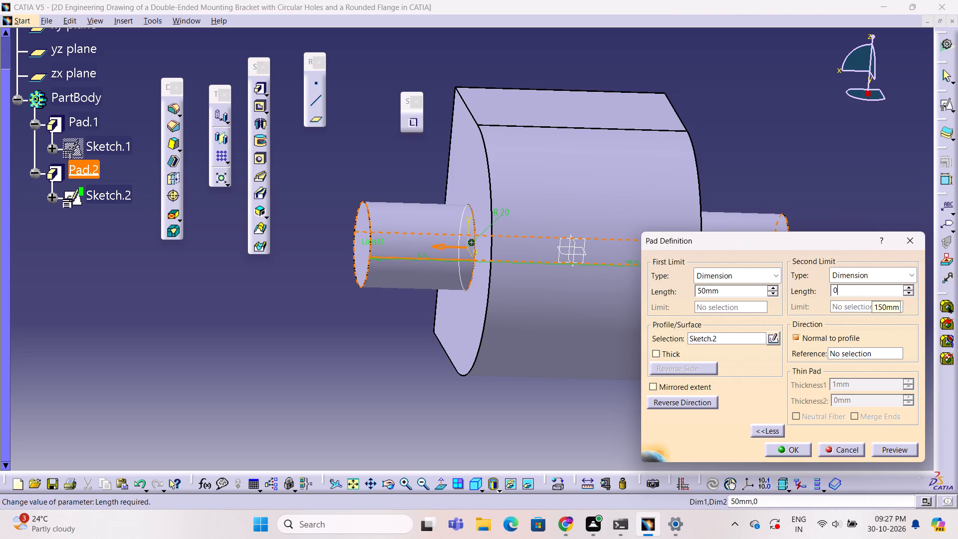
double_click(745, 293)
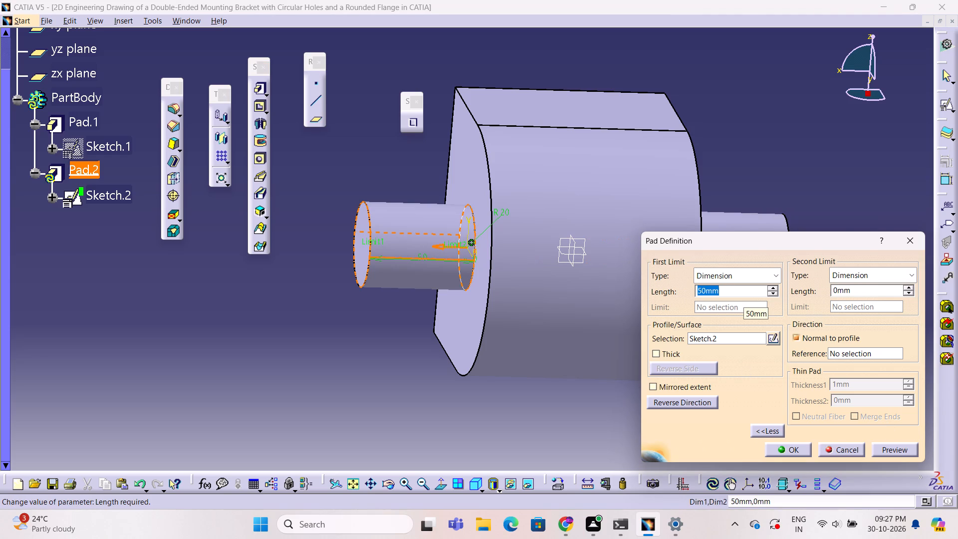
click(907, 445)
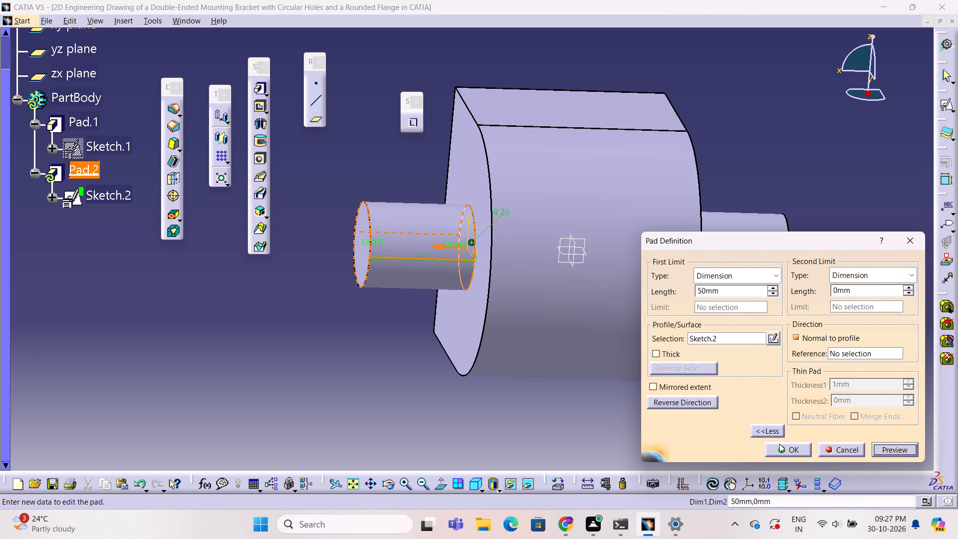
click(779, 450)
click(760, 434)
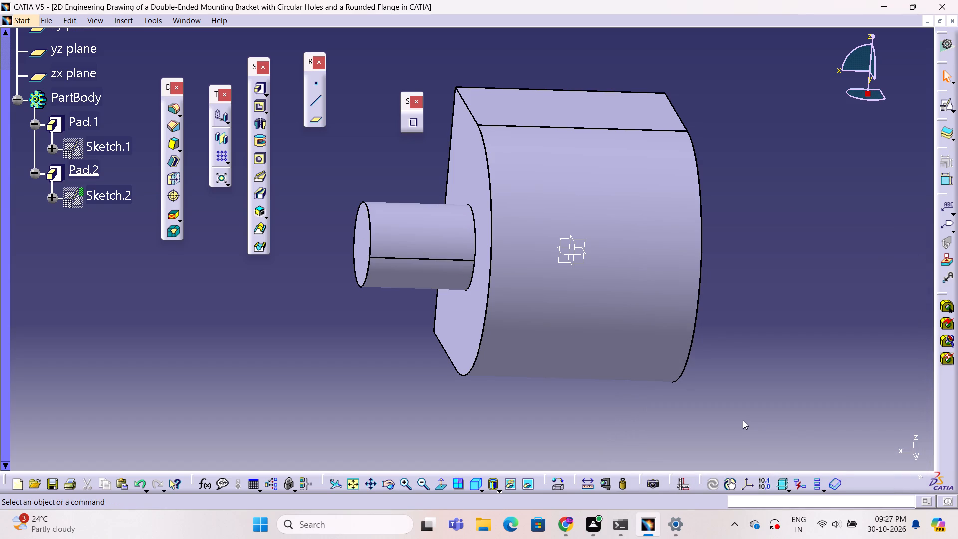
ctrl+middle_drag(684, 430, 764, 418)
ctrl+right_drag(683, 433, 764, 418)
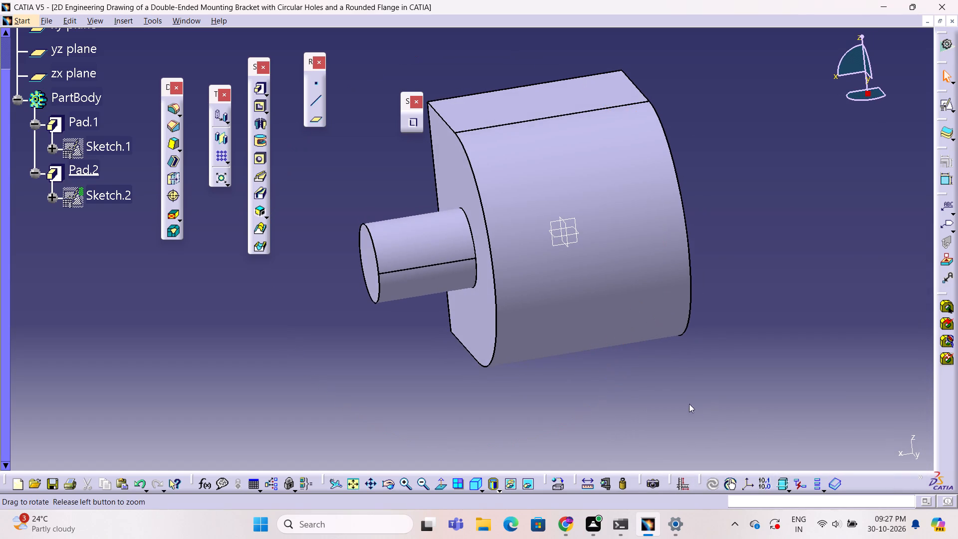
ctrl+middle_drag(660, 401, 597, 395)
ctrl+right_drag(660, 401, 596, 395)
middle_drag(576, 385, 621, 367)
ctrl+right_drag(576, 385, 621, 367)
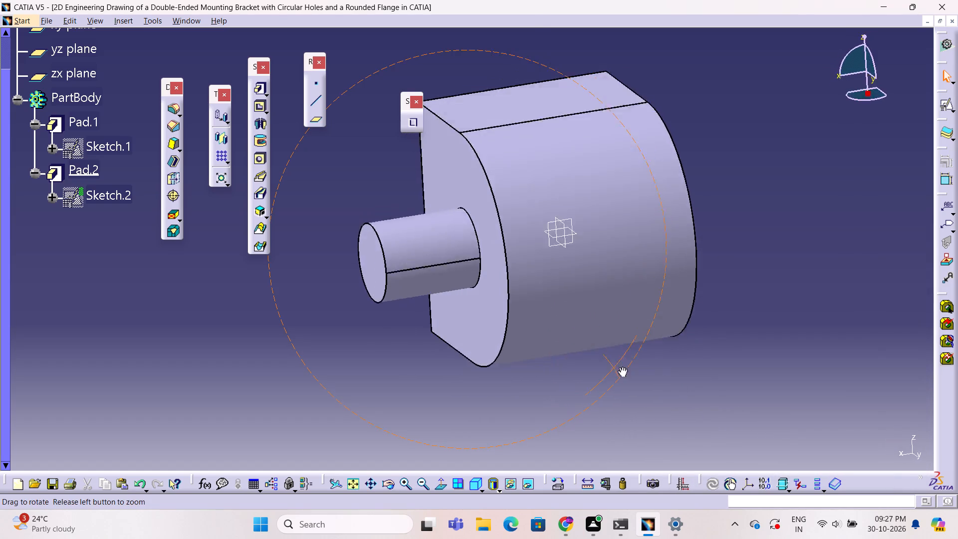
Examine the D-shaped body and its cylindrical boss from several angles, including isometric and straight-on standard views.
middle_drag(621, 367, 533, 358)
ctrl+right_drag(621, 367, 749, 262)
ctrl+middle_drag(535, 352, 749, 262)
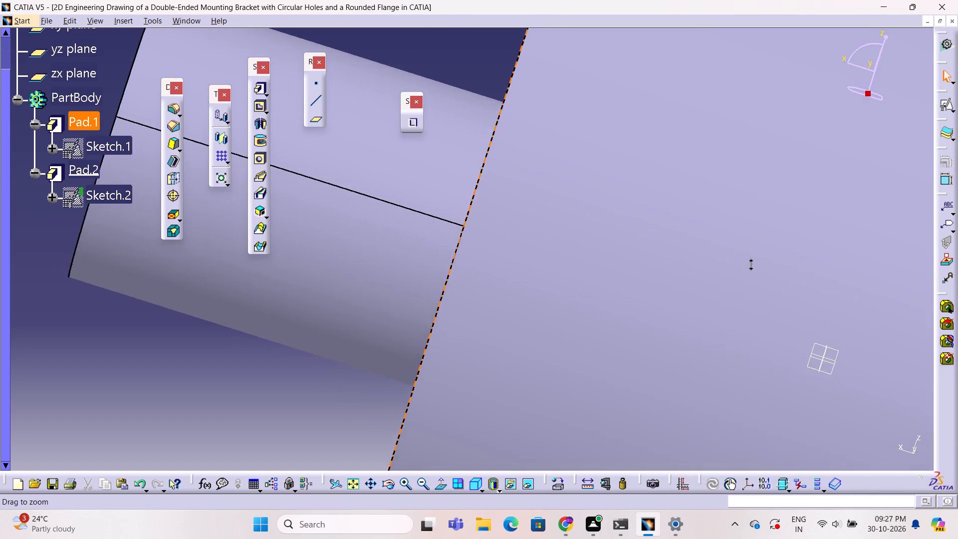
ctrl+middle_drag(749, 262, 716, 384)
ctrl+right_drag(749, 262, 715, 384)
click(446, 484)
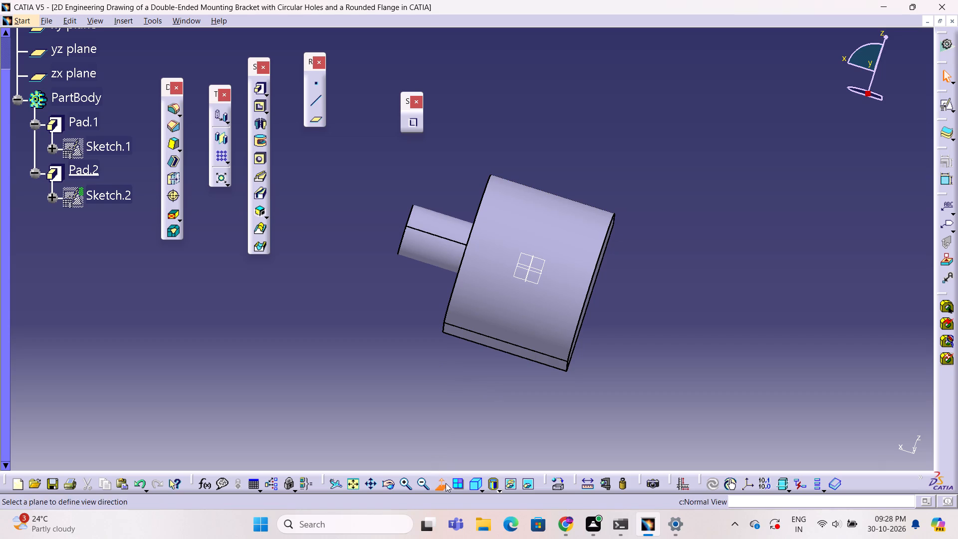
click(445, 481)
click(473, 483)
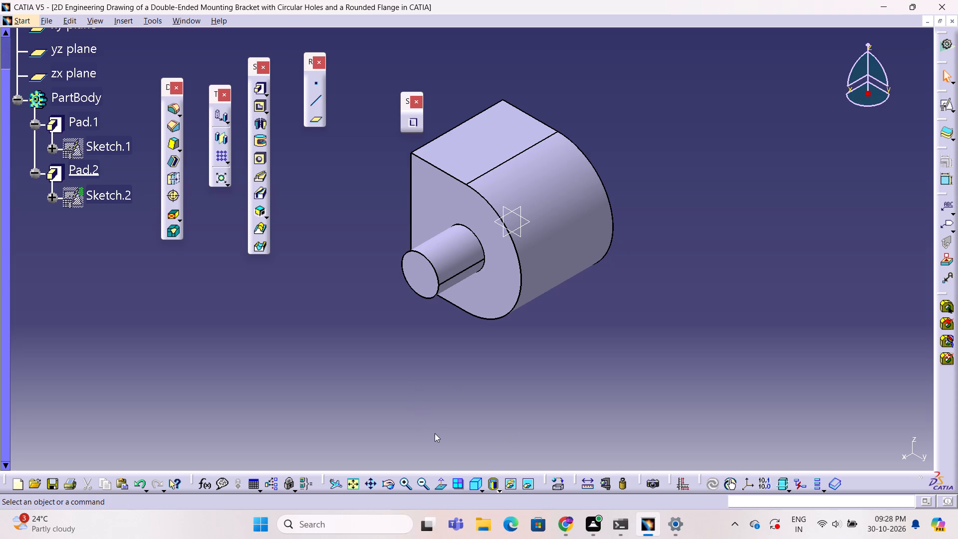
click(455, 481)
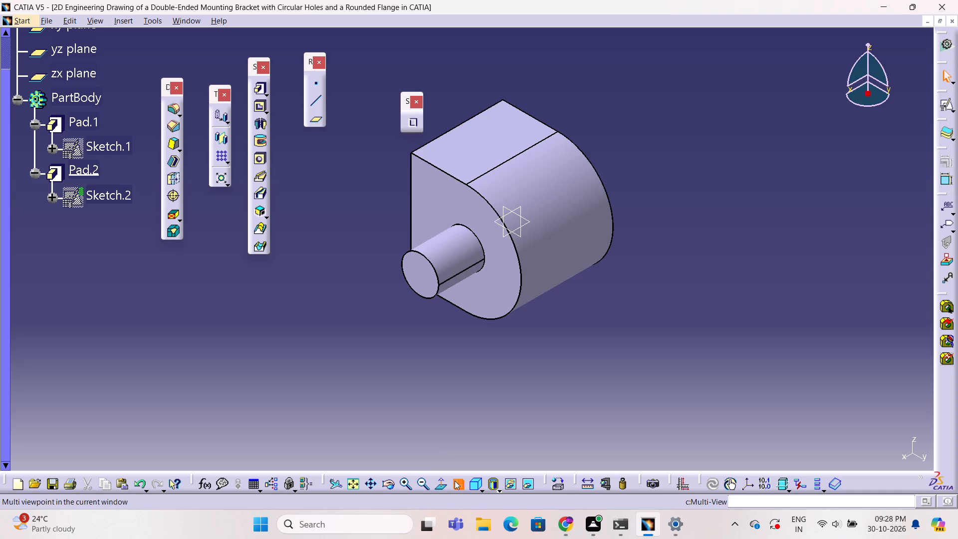
click(455, 481)
click(571, 418)
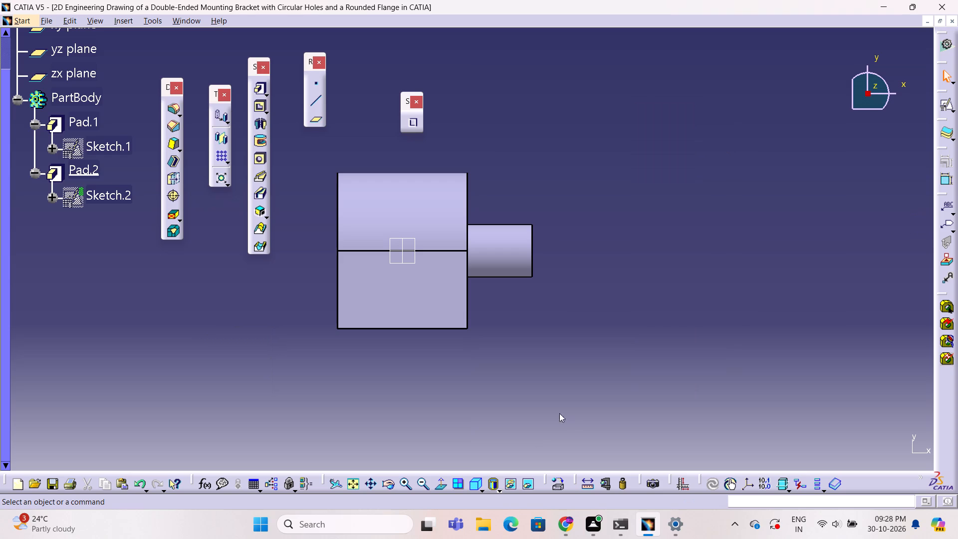
Review the definition of the cylindrical pad, Pad.2, and check how it projects from the D-shaped body's flat face.
double_click(524, 264)
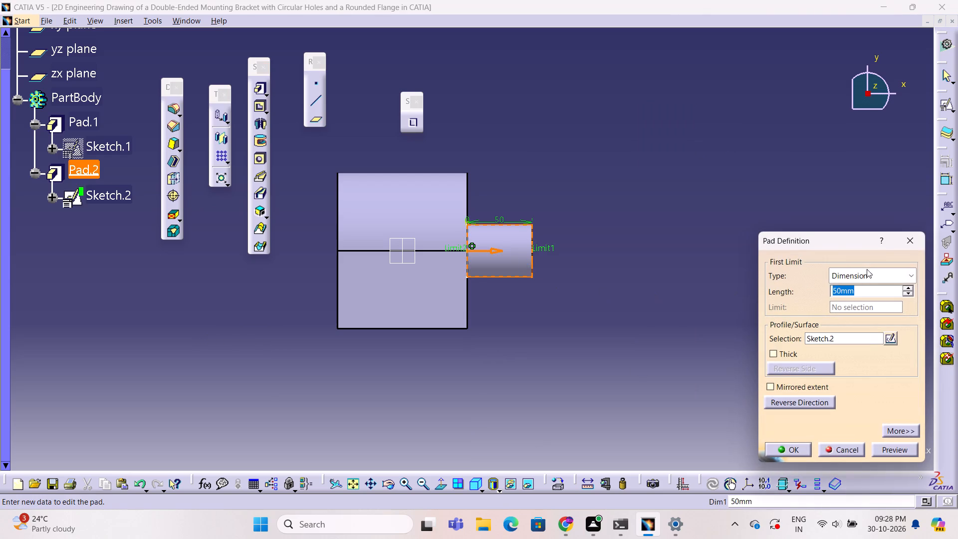
click(913, 240)
double_click(508, 259)
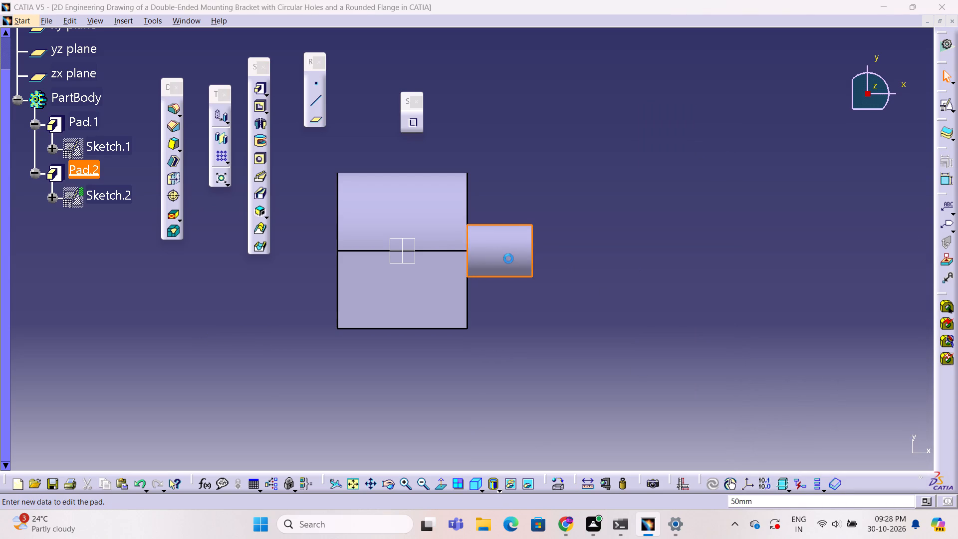
click(905, 244)
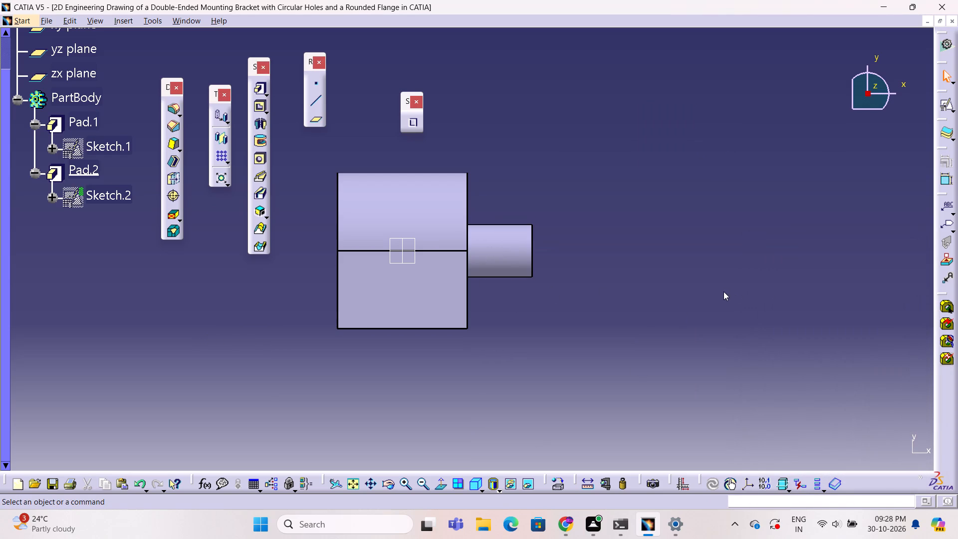
ctrl+middle_drag(664, 272, 394, 316)
ctrl+right_drag(664, 272, 394, 316)
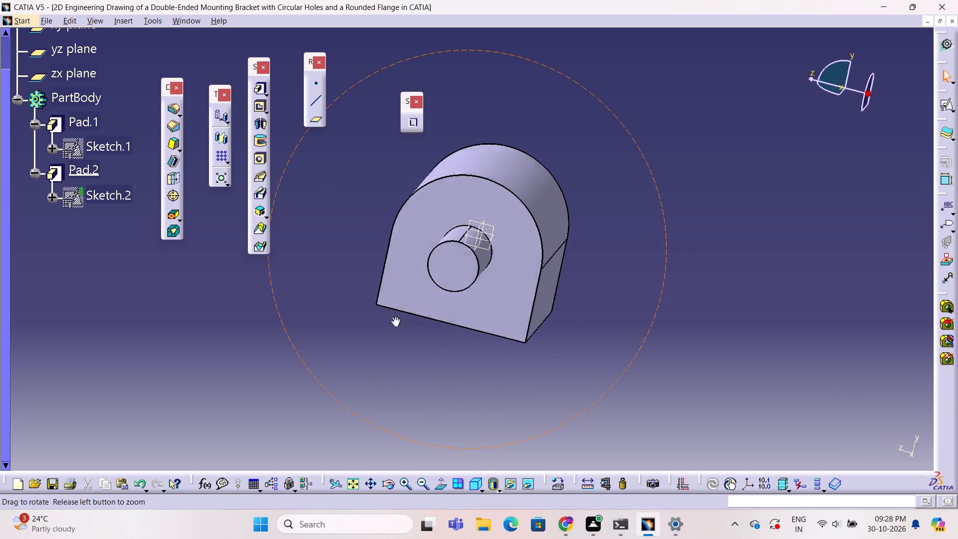
ctrl+middle_drag(394, 316, 393, 343)
ctrl+right_drag(394, 316, 393, 343)
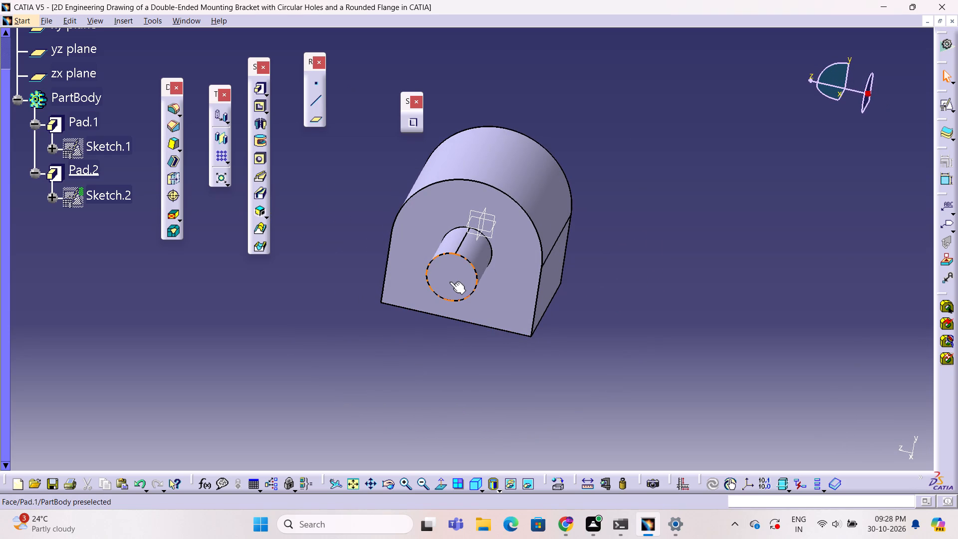
double_click(450, 281)
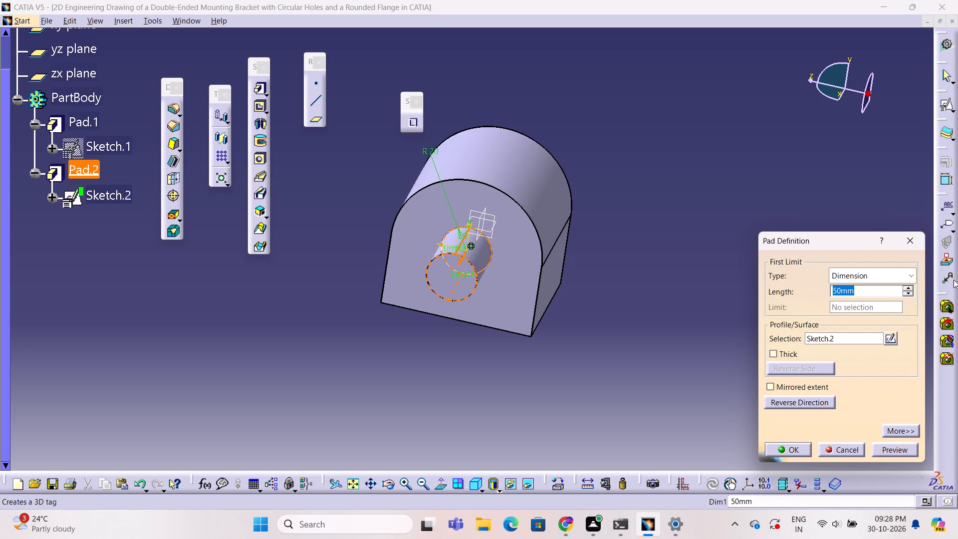
click(908, 248)
click(653, 288)
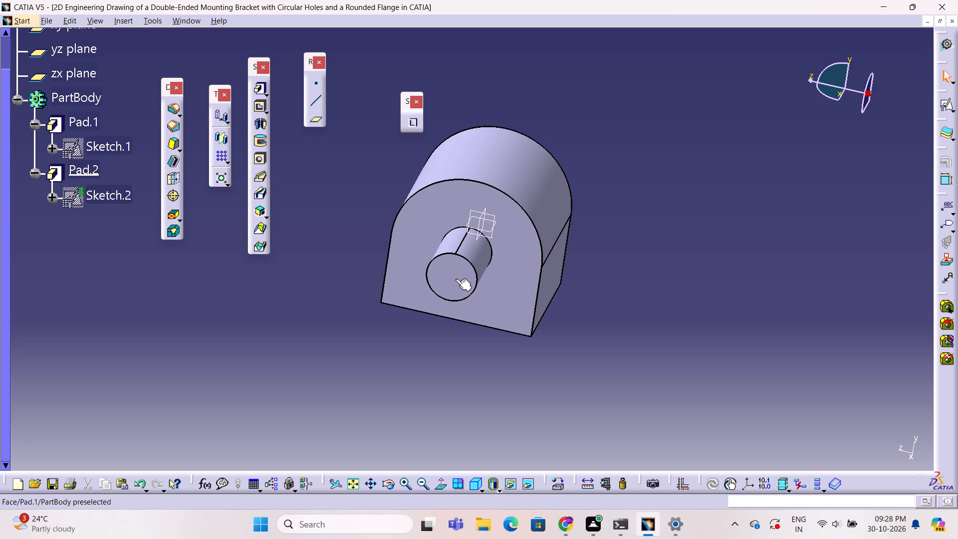
double_click(456, 278)
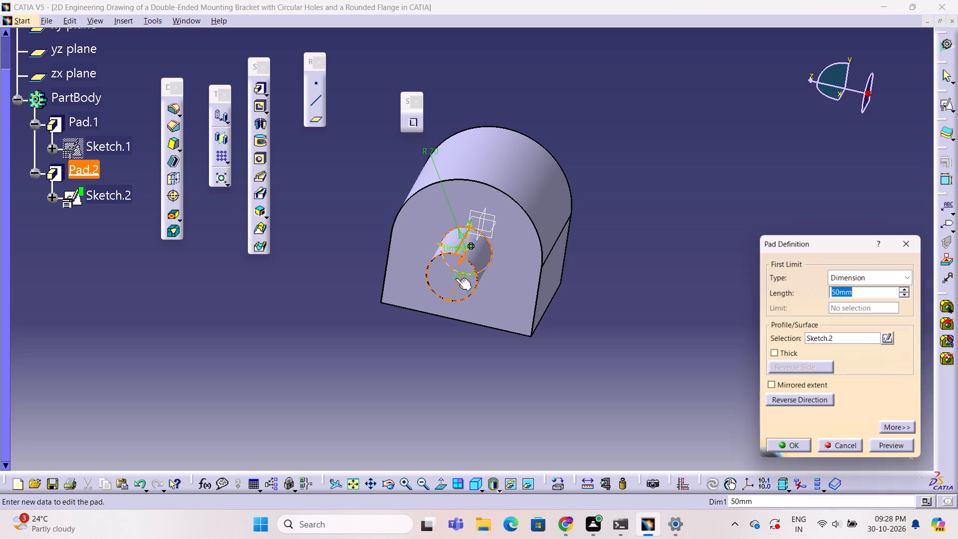
click(912, 453)
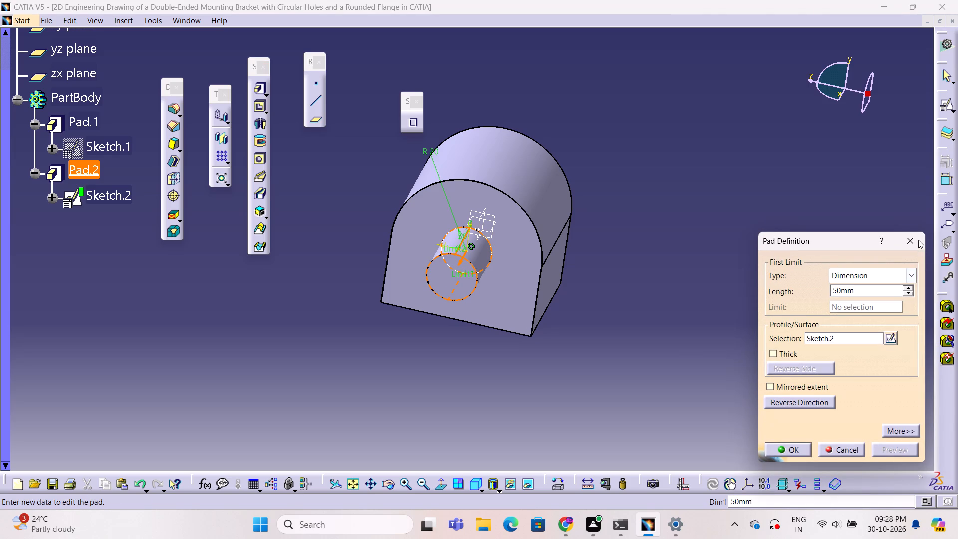
click(917, 236)
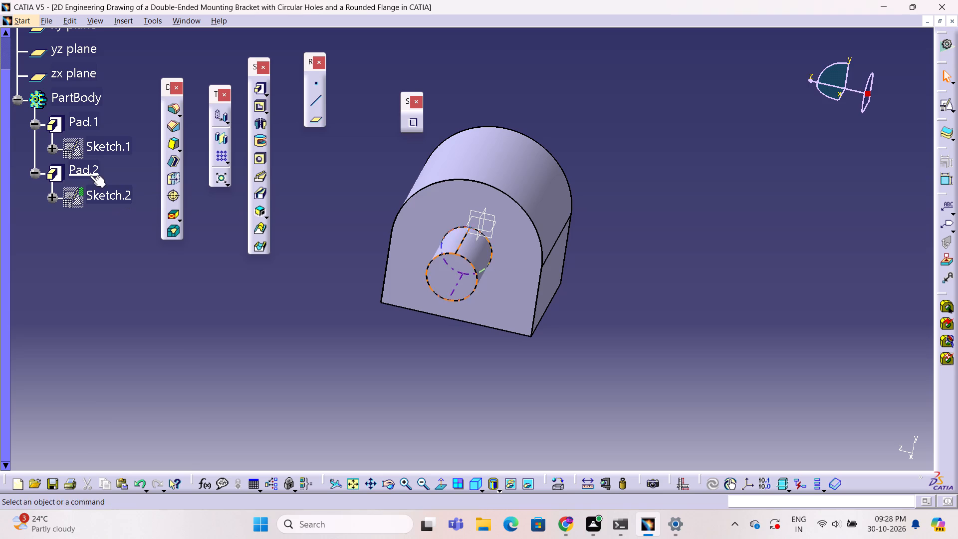
Delete Pad.2 from the D-shaped body while keeping its circle sketch, Sketch.2.
right_click(89, 175)
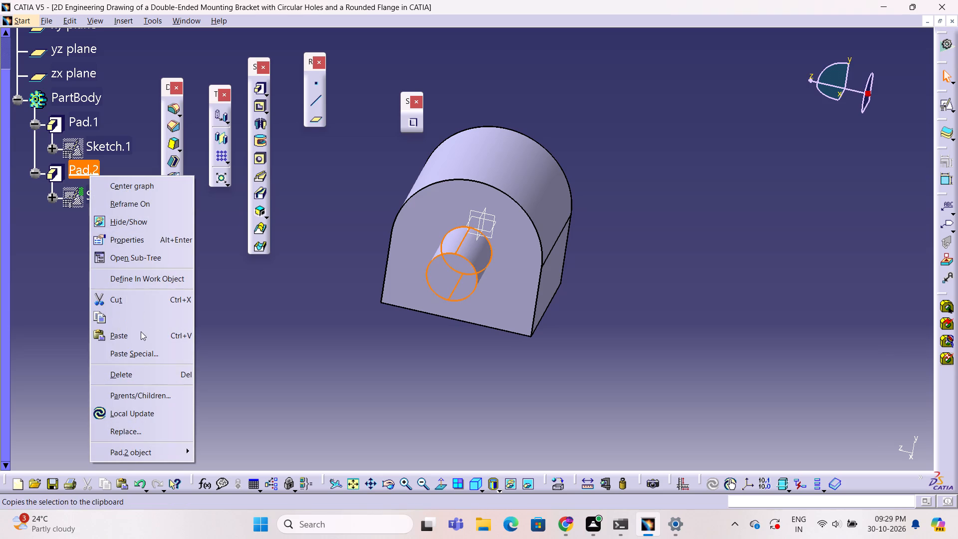
click(131, 369)
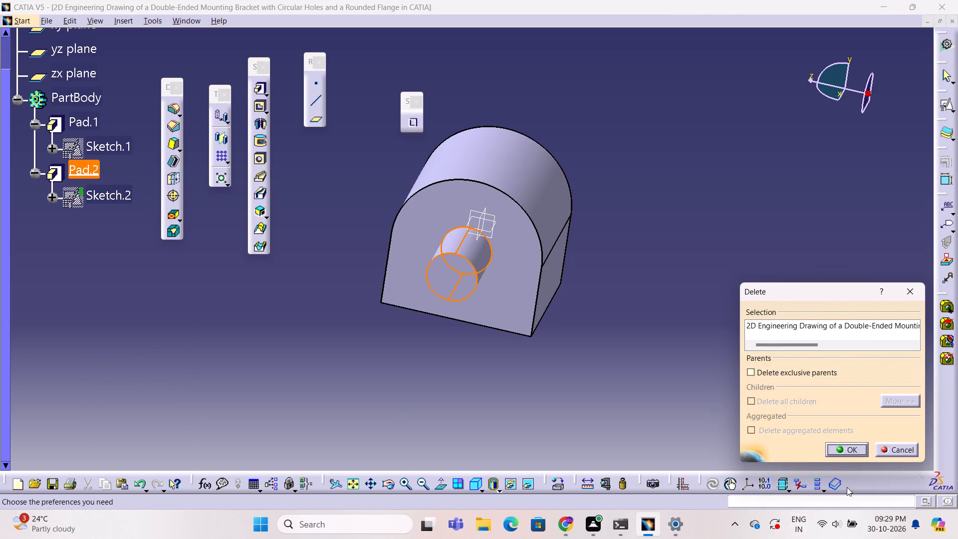
click(857, 452)
click(732, 401)
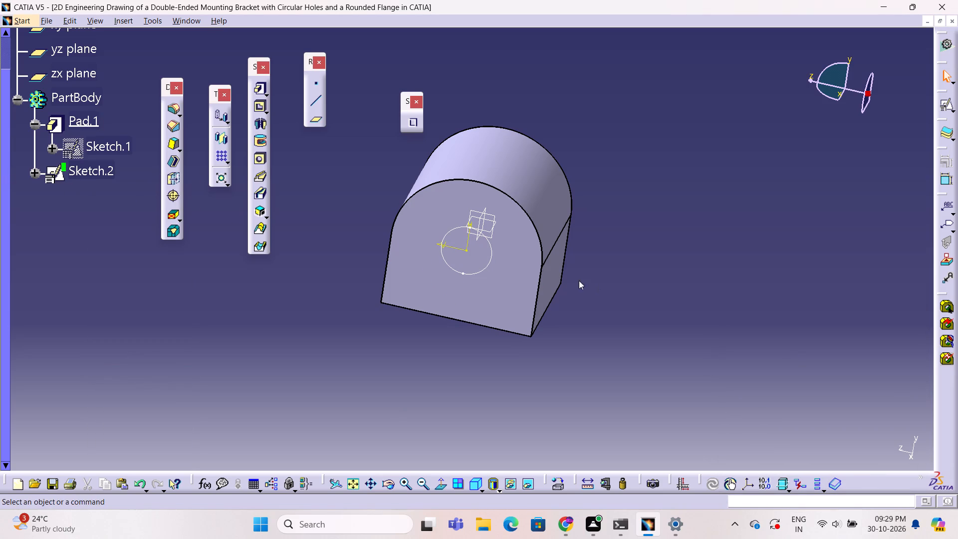
Cut a circular pocket through the D-shaped body from Sketch.2, with the first limit type Up to last and 0 mm offset.
click(489, 265)
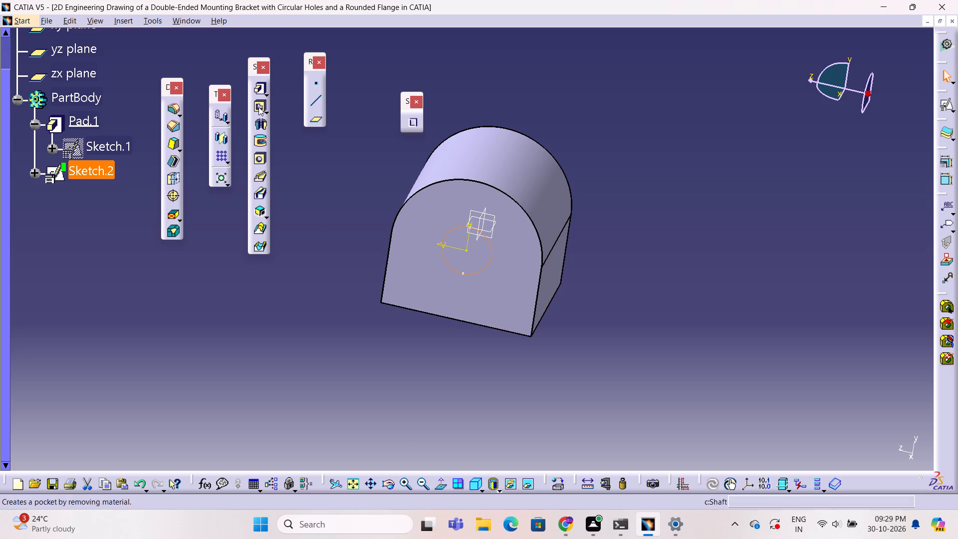
click(257, 97)
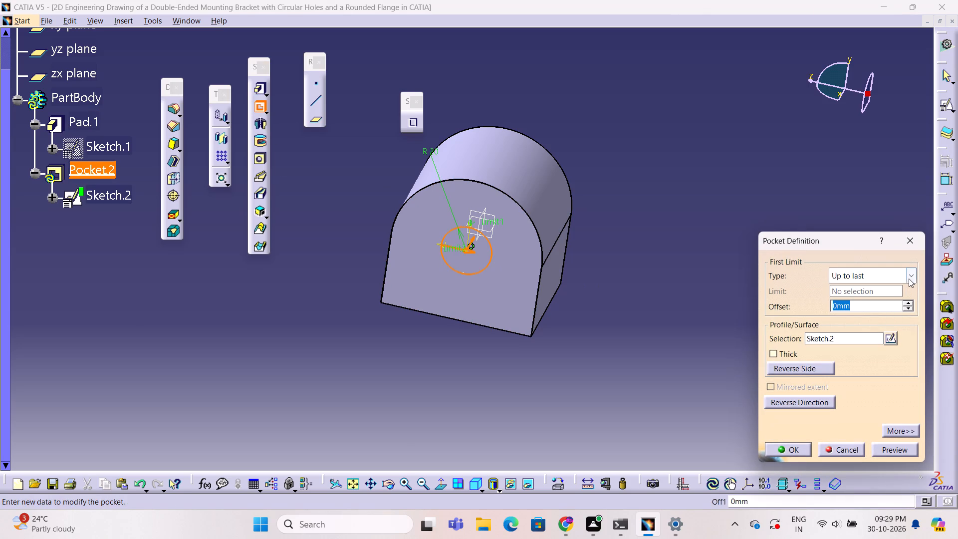
click(910, 277)
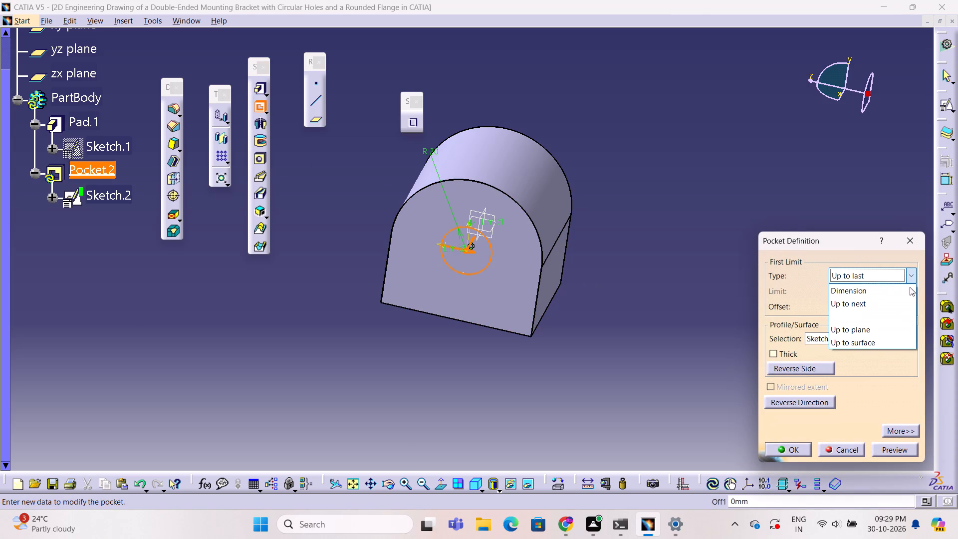
click(903, 313)
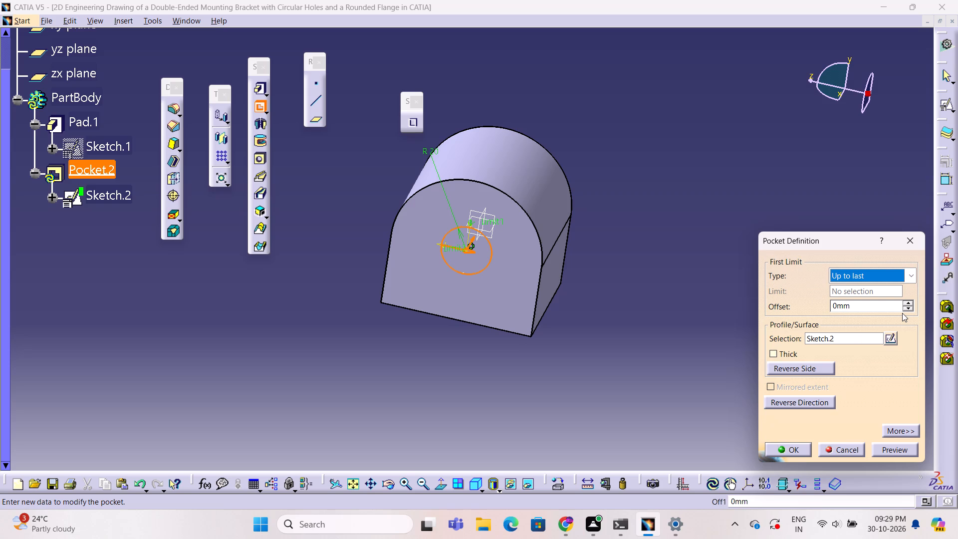
click(793, 452)
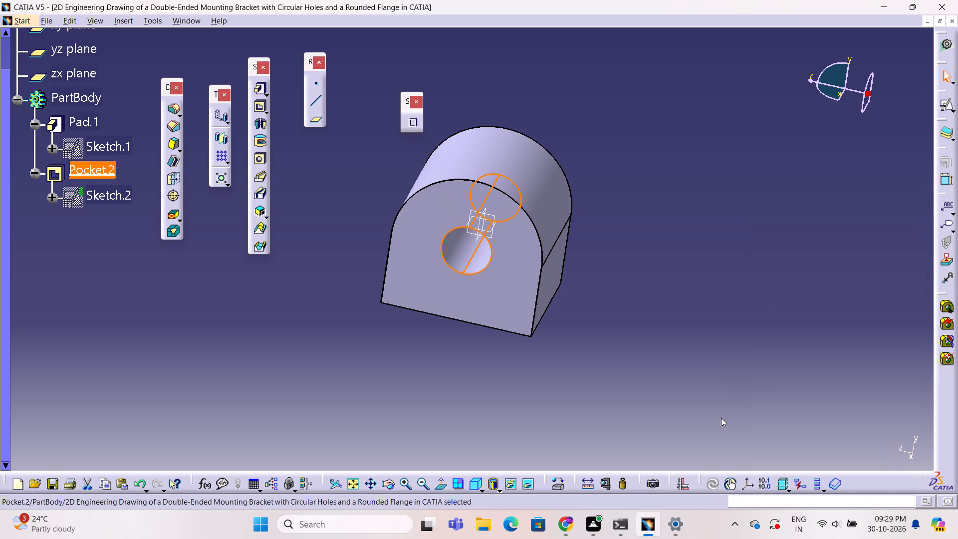
click(720, 416)
Examine the circular hole through the D-shaped body from several angles, on both flat faces.
middle_drag(754, 386, 697, 269)
right_drag(754, 386, 697, 269)
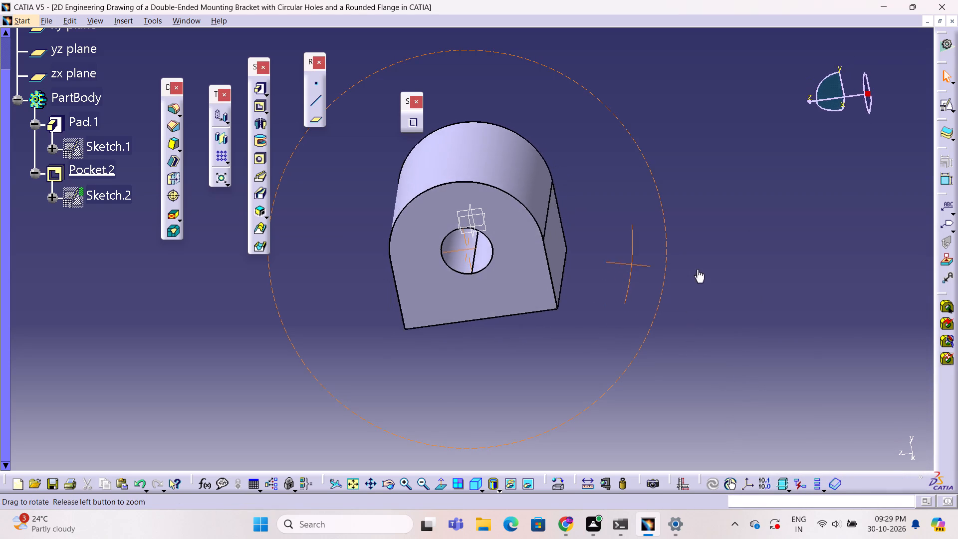
middle_drag(697, 269, 688, 345)
right_drag(697, 269, 667, 340)
middle_drag(651, 328, 667, 340)
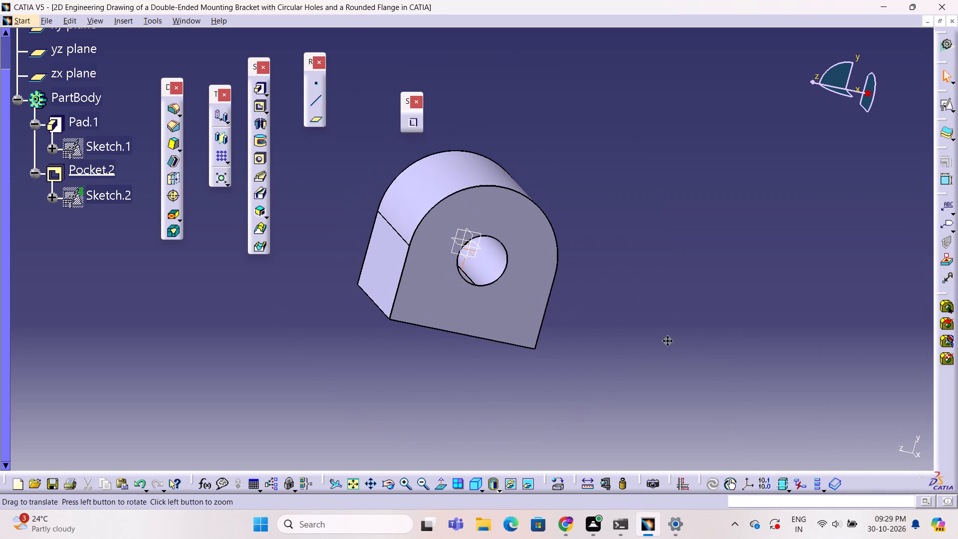
middle_drag(667, 340, 666, 337)
right_drag(667, 340, 667, 335)
right_click(668, 335)
middle_drag(668, 335, 329, 263)
right_drag(653, 339, 329, 263)
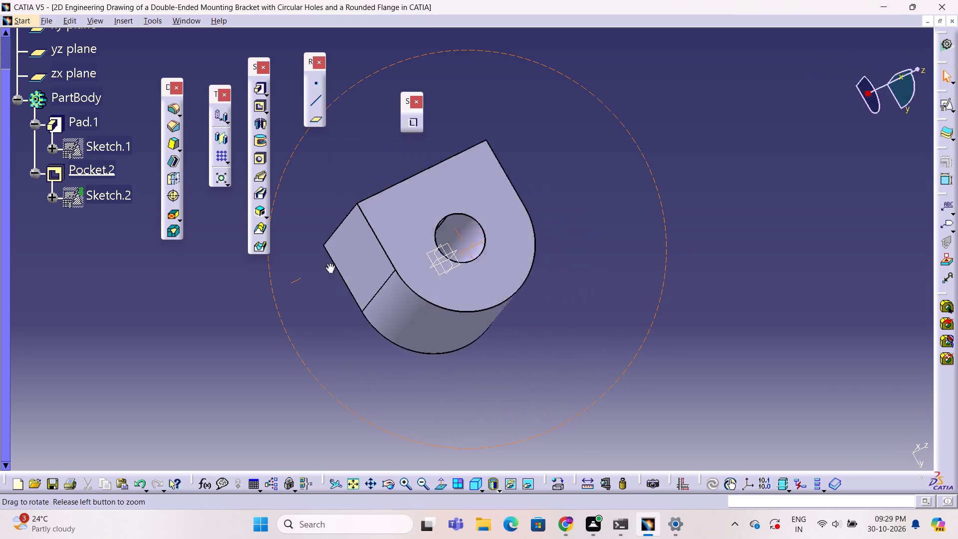
middle_drag(329, 263, 373, 327)
right_drag(329, 263, 373, 327)
click(473, 485)
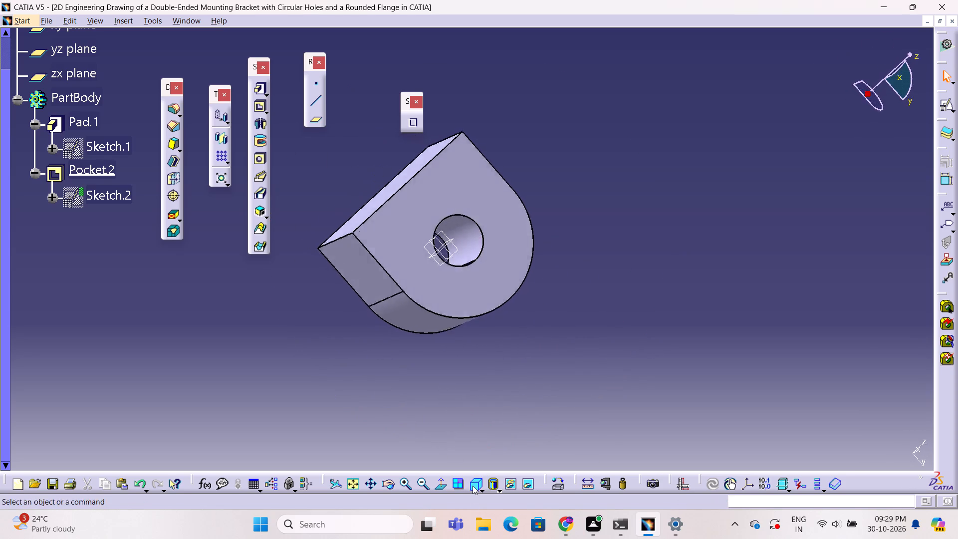
middle_drag(512, 413, 357, 342)
right_drag(512, 413, 357, 342)
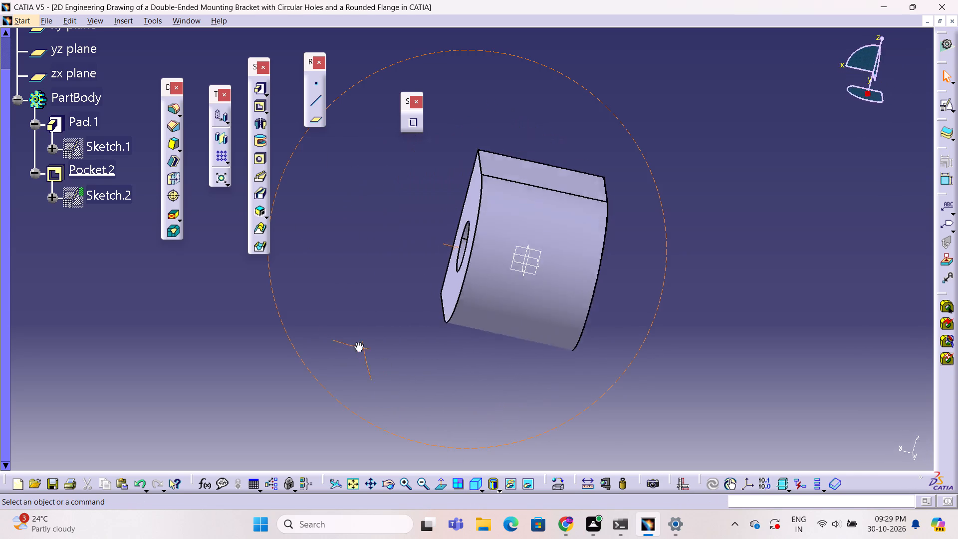
middle_drag(357, 342, 627, 320)
right_drag(357, 342, 627, 320)
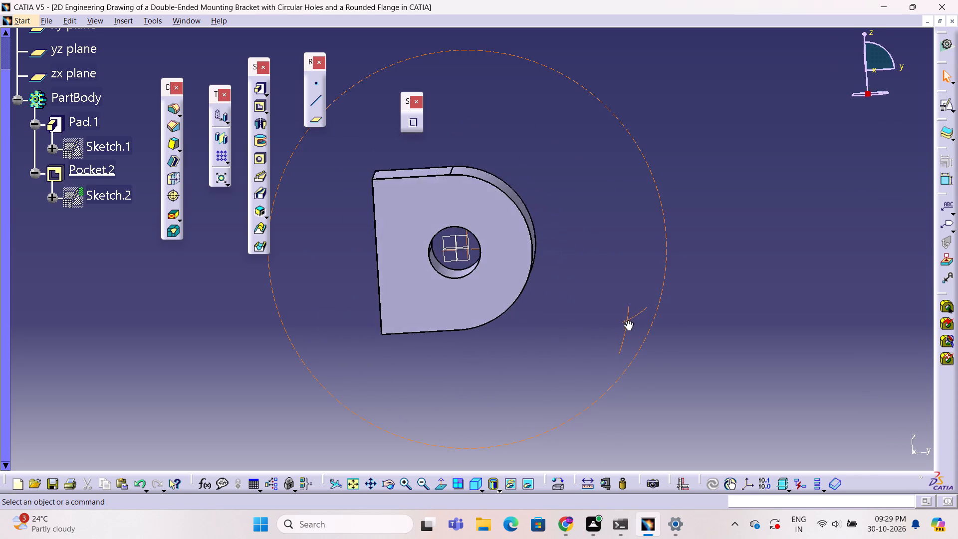
middle_drag(627, 320, 635, 335)
right_drag(627, 320, 635, 335)
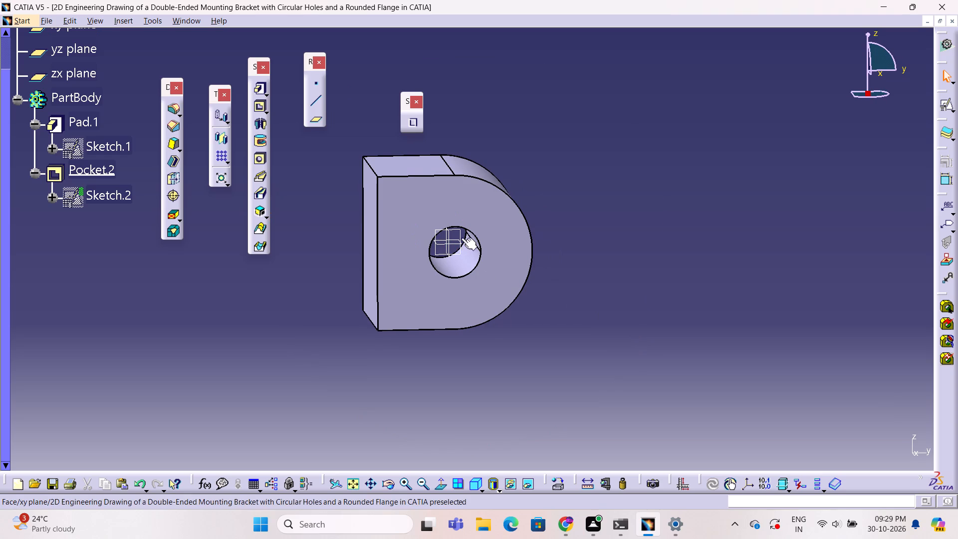
Create a positioned sketch on the yz plane with implicit origin and orientation.
click(461, 236)
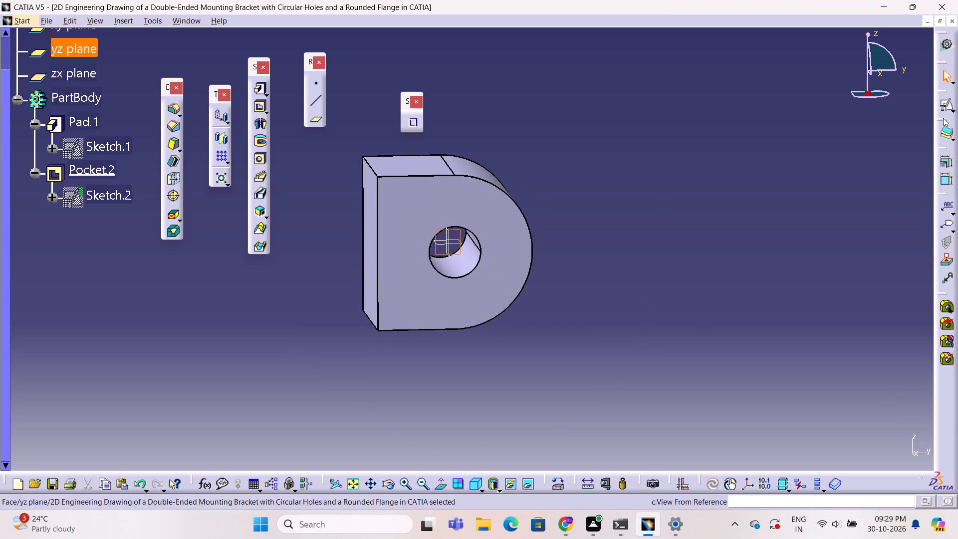
double_click(948, 105)
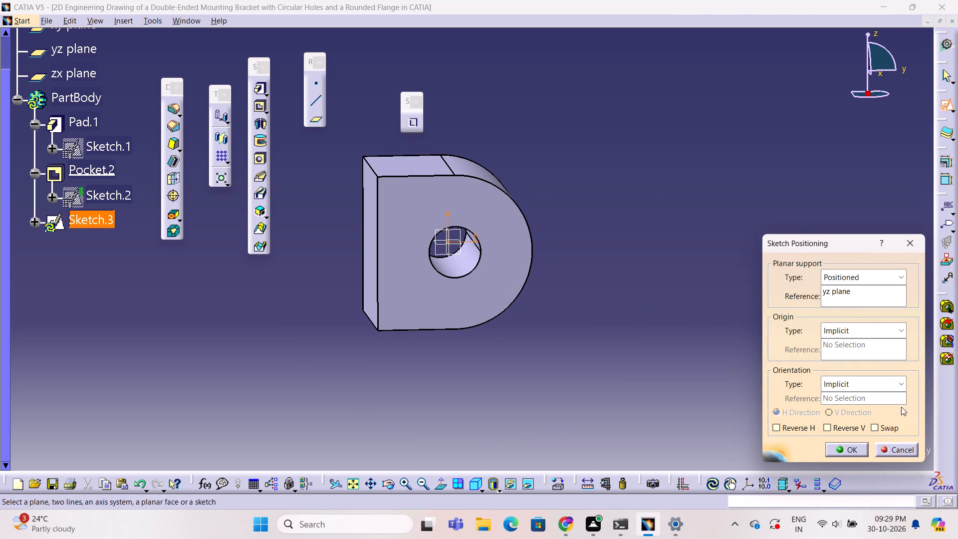
click(836, 459)
click(839, 451)
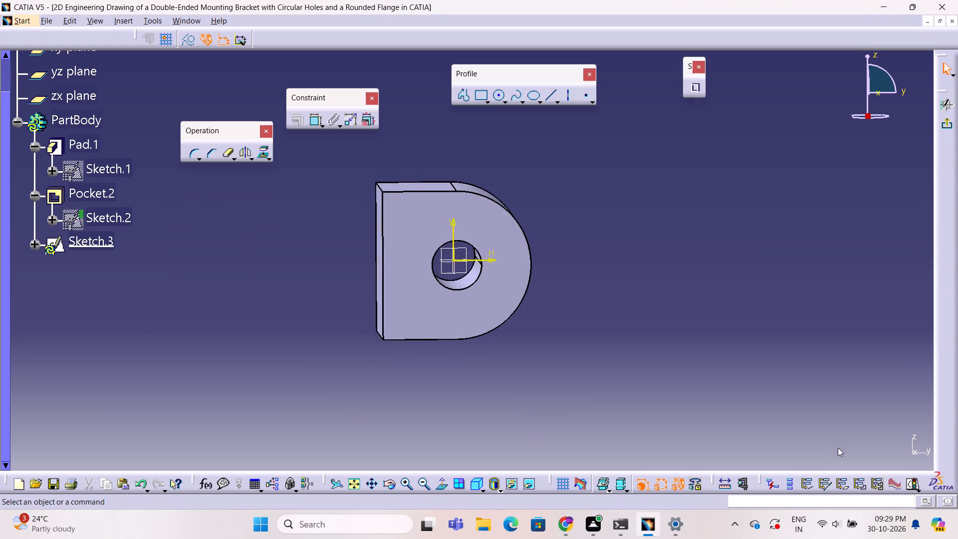
Project the straight vertical edge of the D-shaped pad into the sketch.
middle_drag(668, 371, 736, 369)
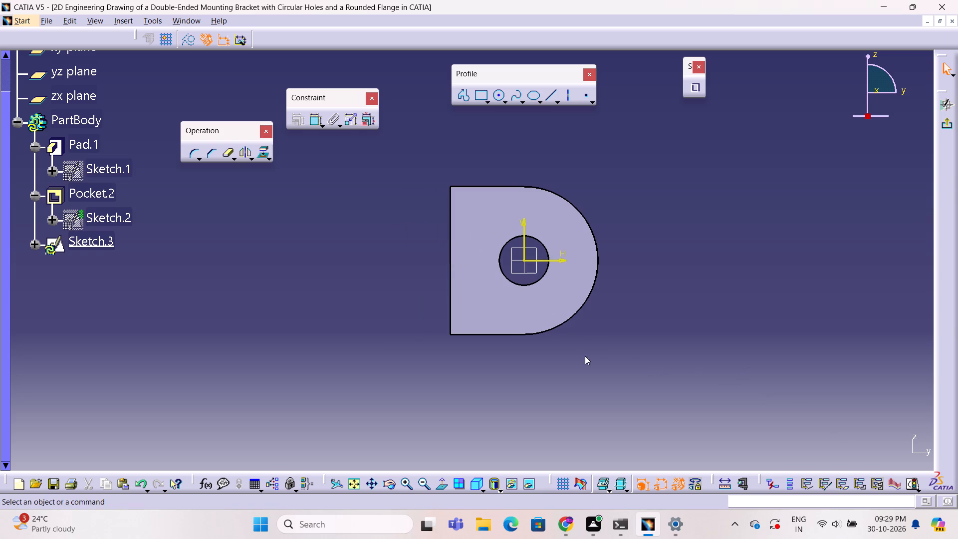
click(451, 249)
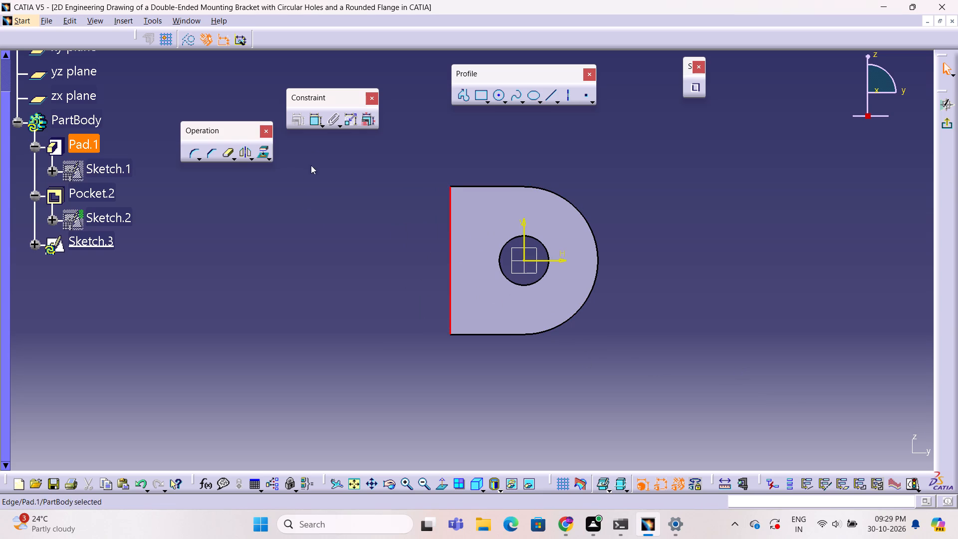
click(261, 159)
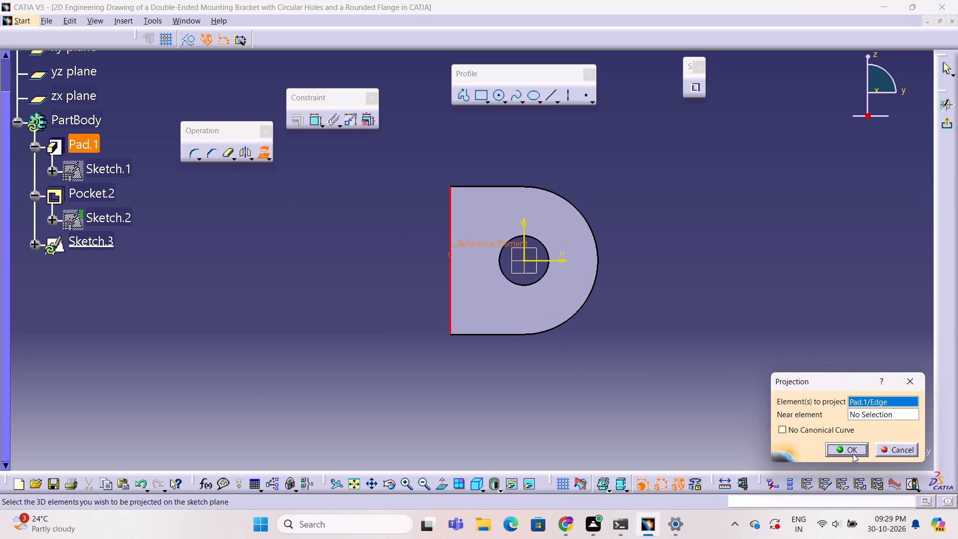
click(853, 454)
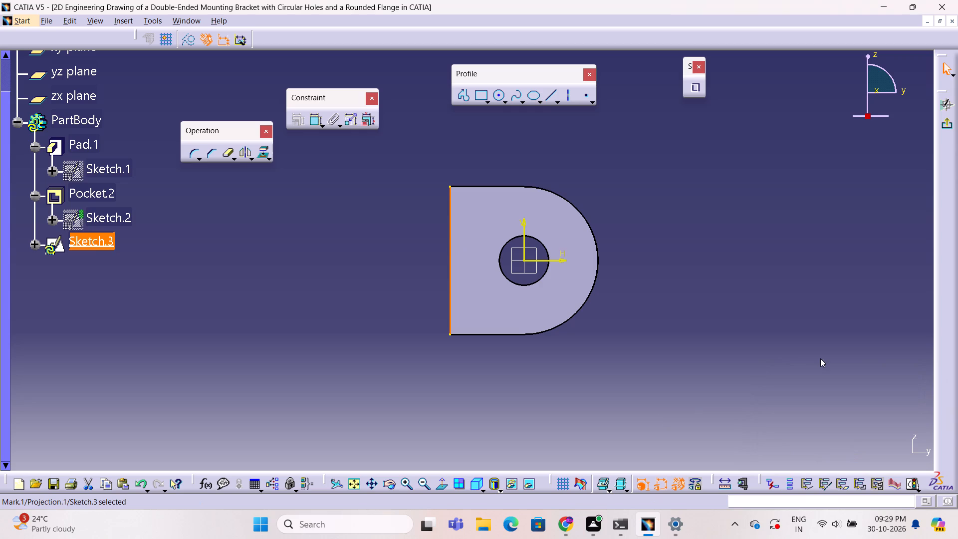
click(819, 358)
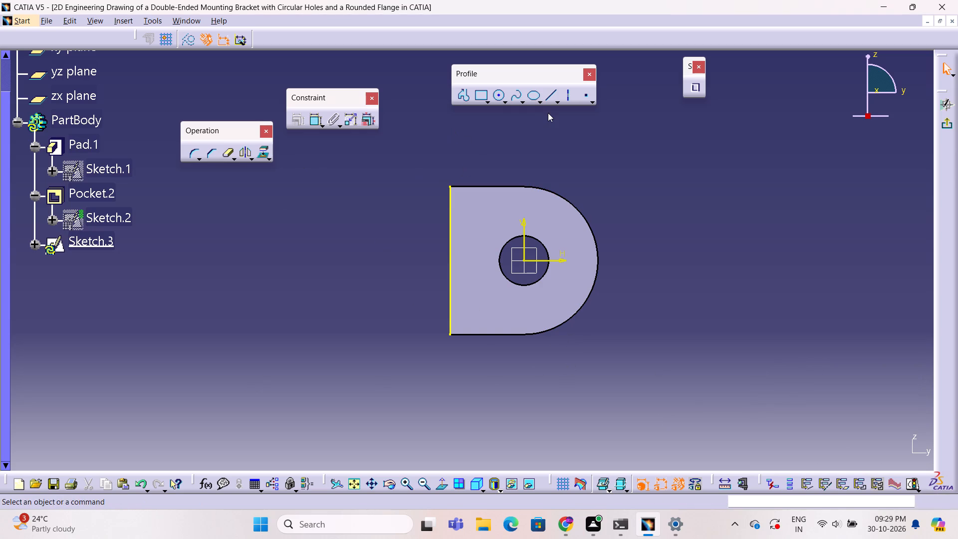
Draw an 80 mm vertical line centred on the horizontal axis, about 139 mm from the origin, beyond the body's straight edge.
double_click(550, 95)
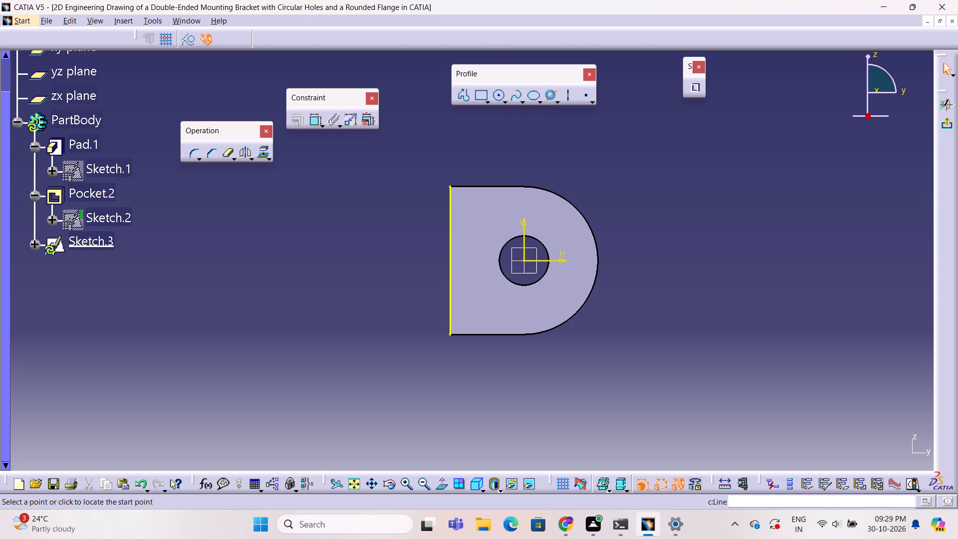
click(354, 260)
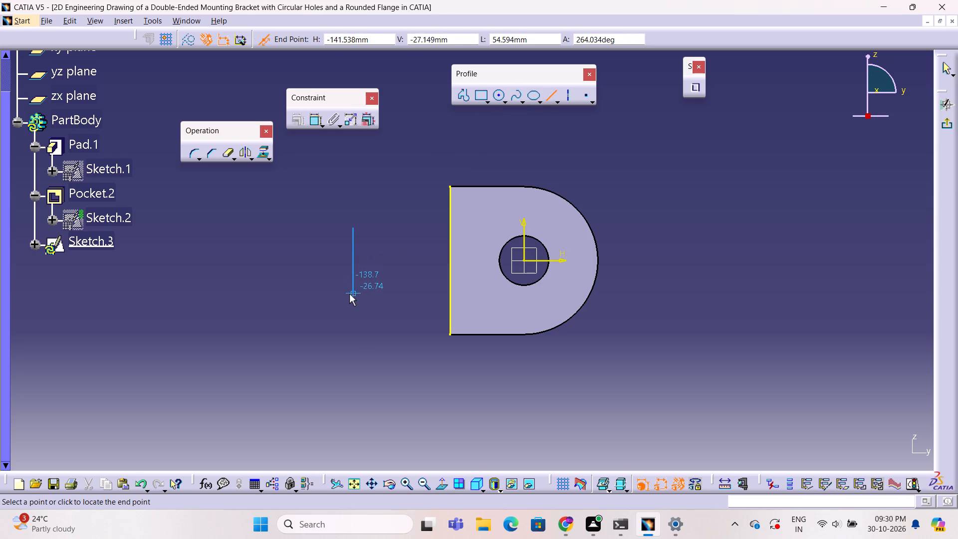
key(Tab)
key(Tab)
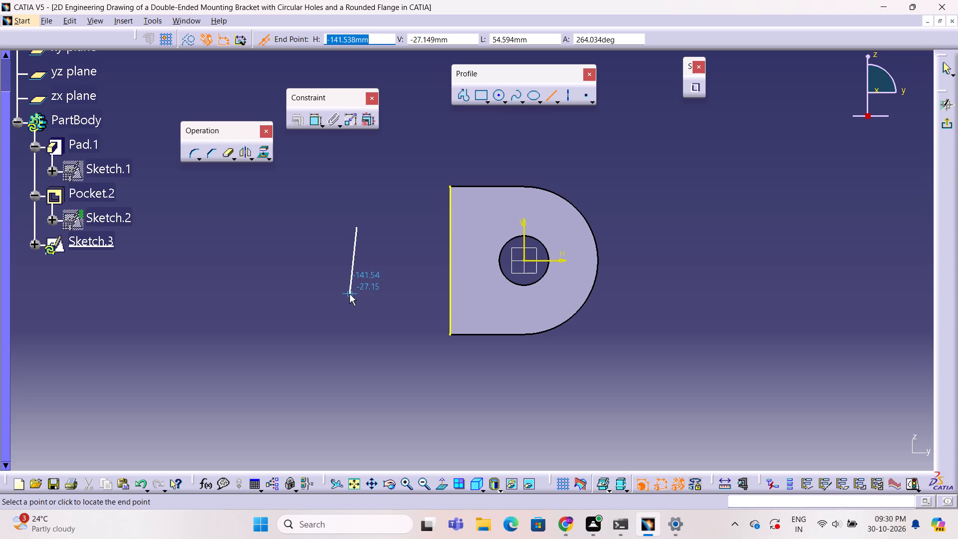
key(Tab)
key(Tab)
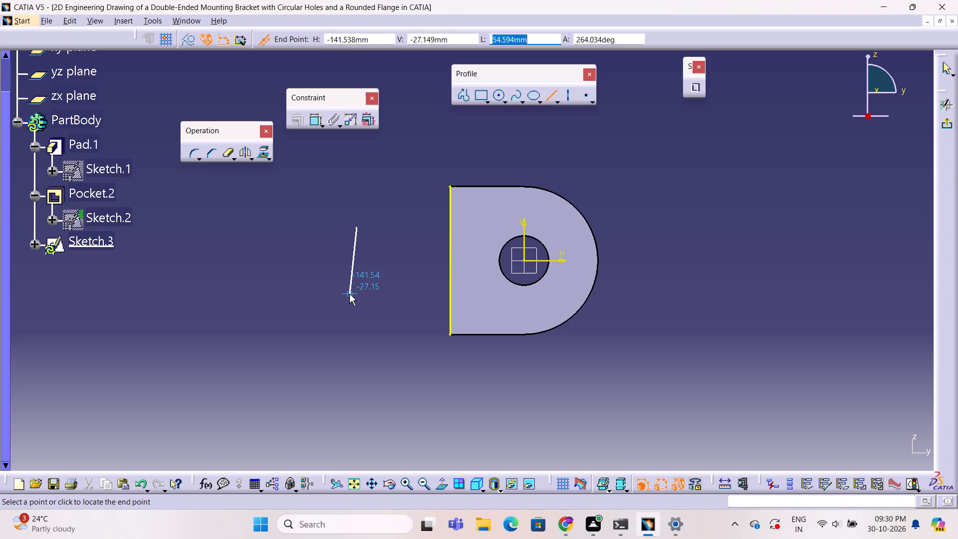
key(8)
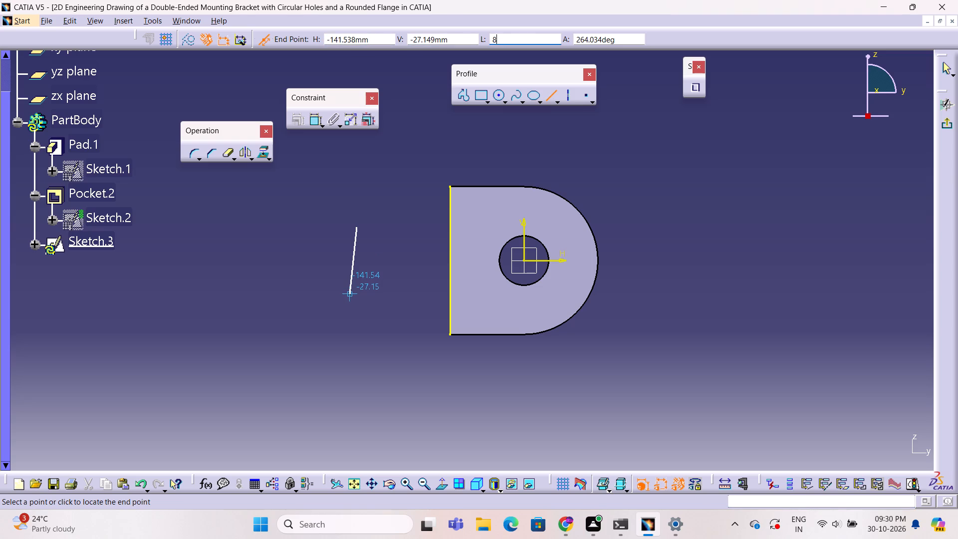
key(0)
key(Return)
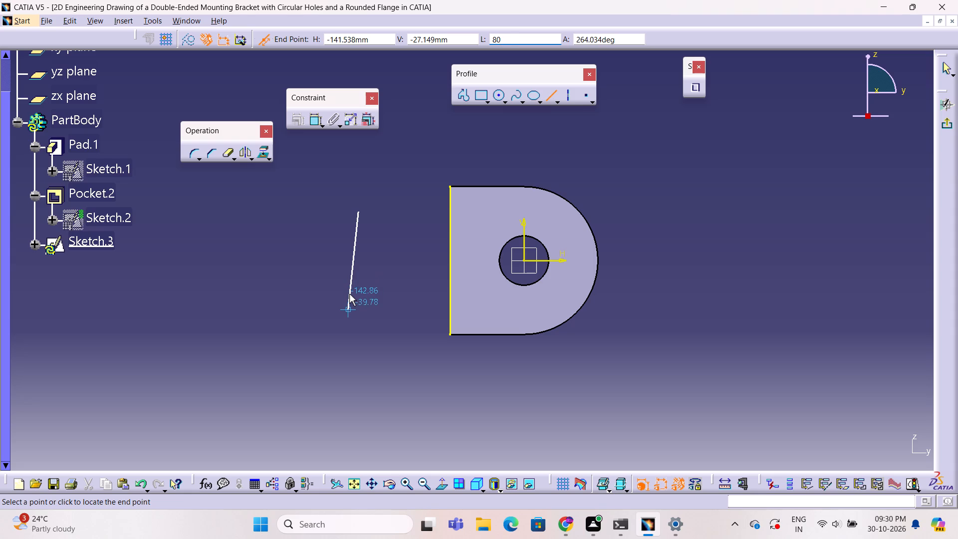
click(354, 300)
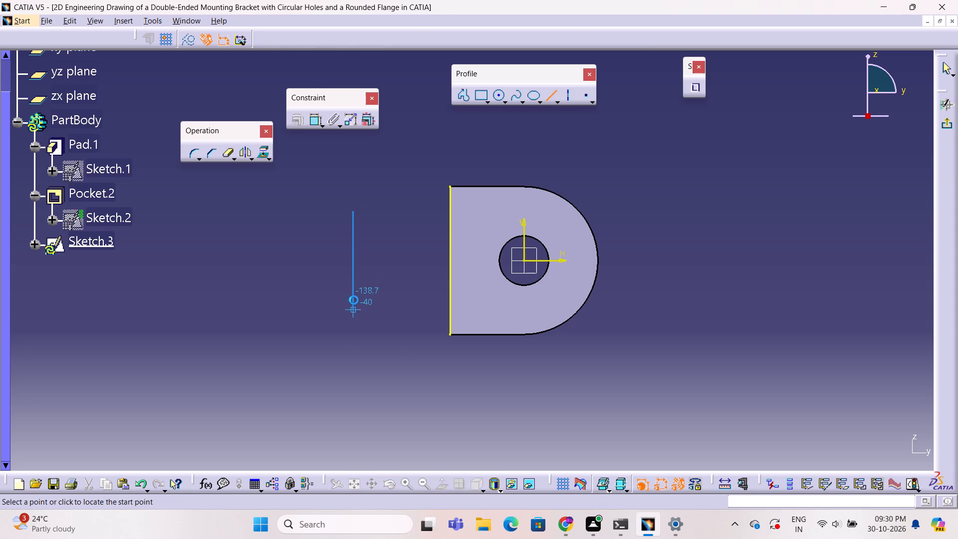
key(Escape)
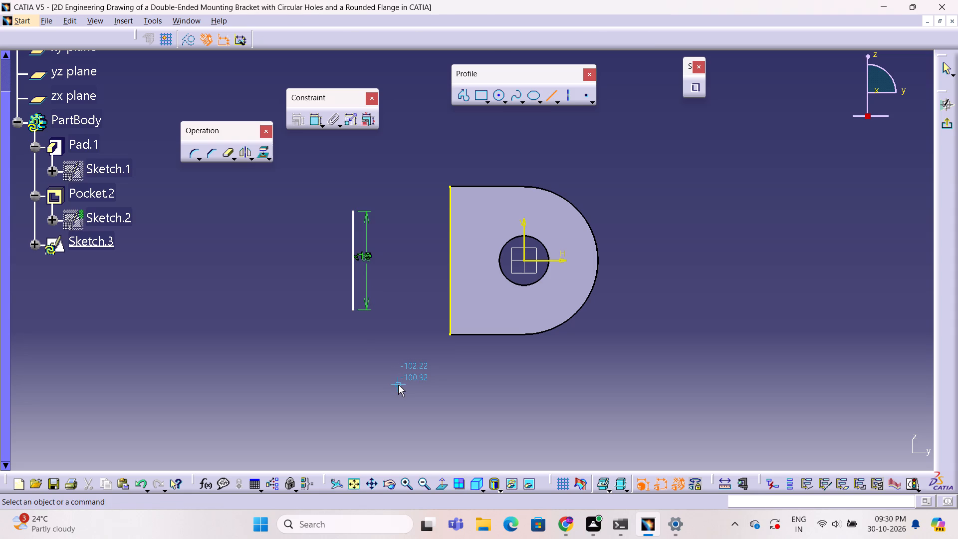
Move the vertical line's 80 mm dimension to the side of the line facing away from the body.
drag(365, 213, 268, 220)
click(298, 236)
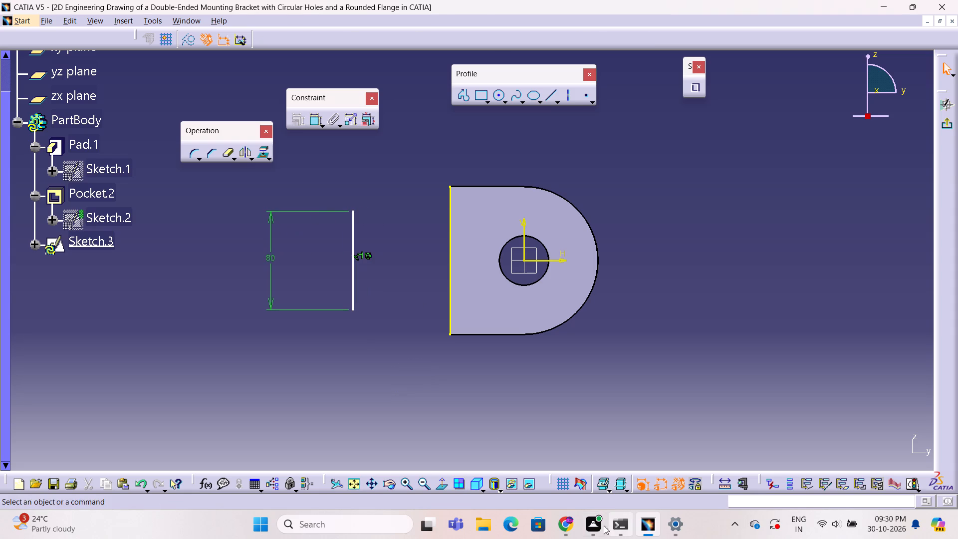
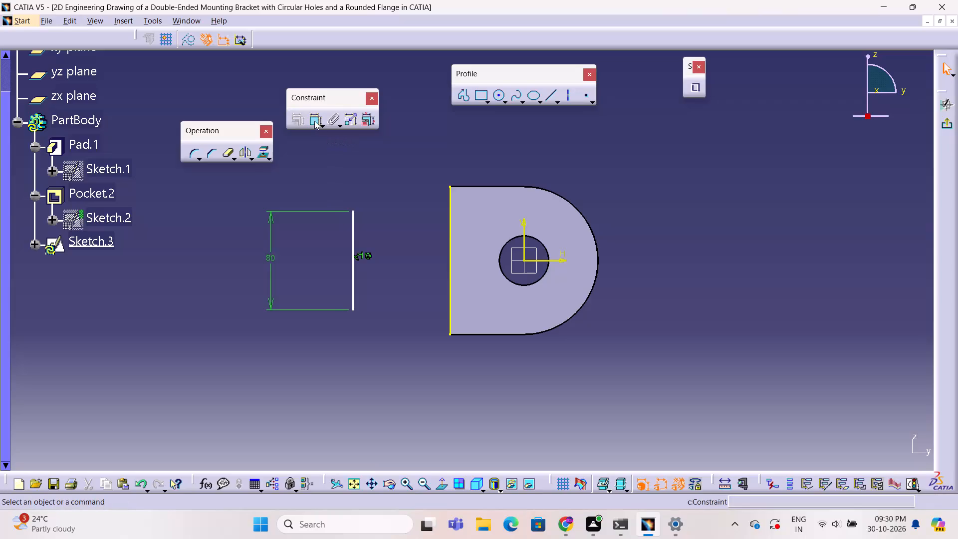
Constrain the distance between the vertical line and the projected straight edge of the D-shaped pad to 80 mm.
click(314, 121)
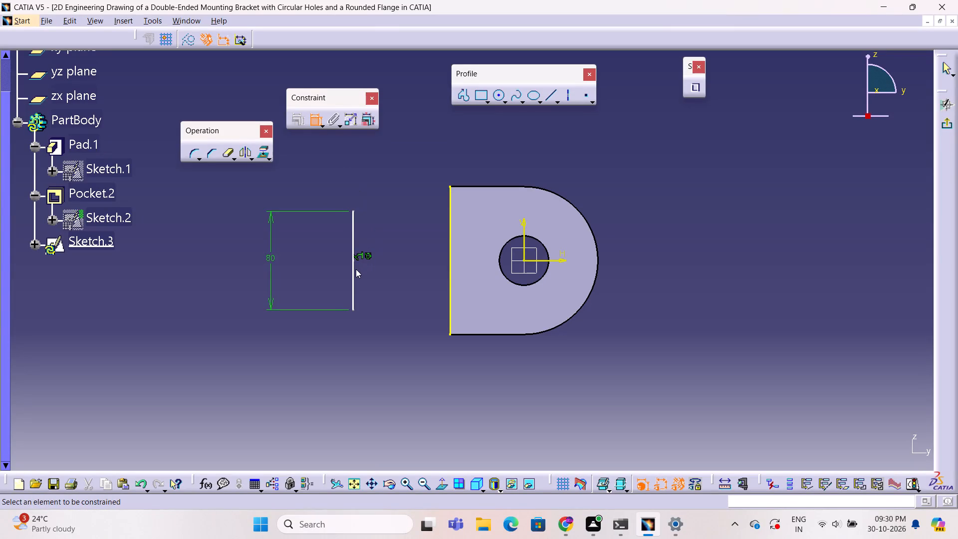
click(354, 270)
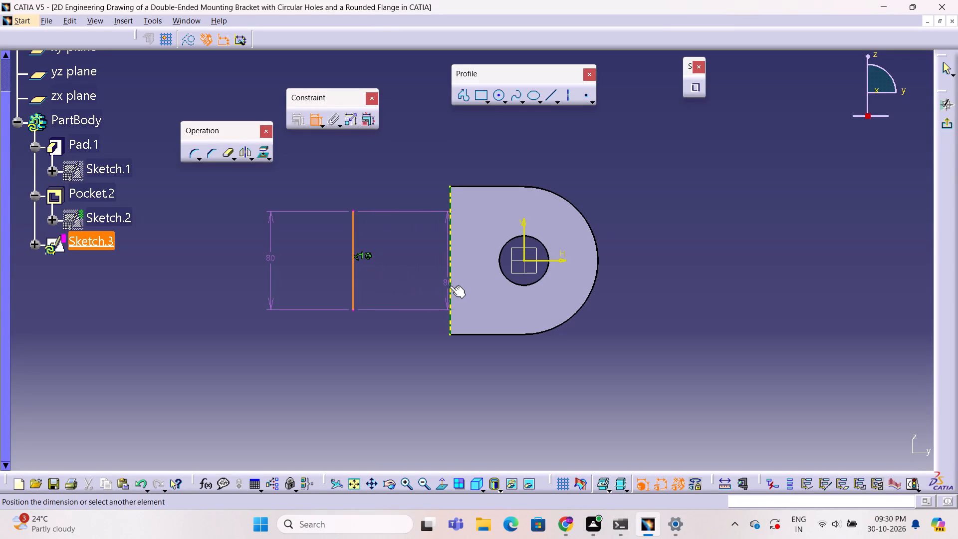
click(452, 283)
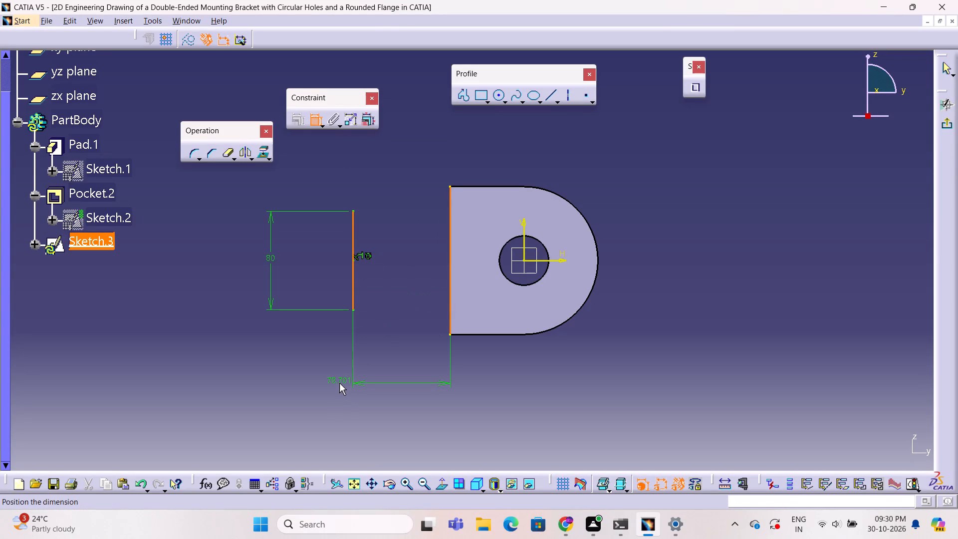
click(397, 374)
double_click(398, 371)
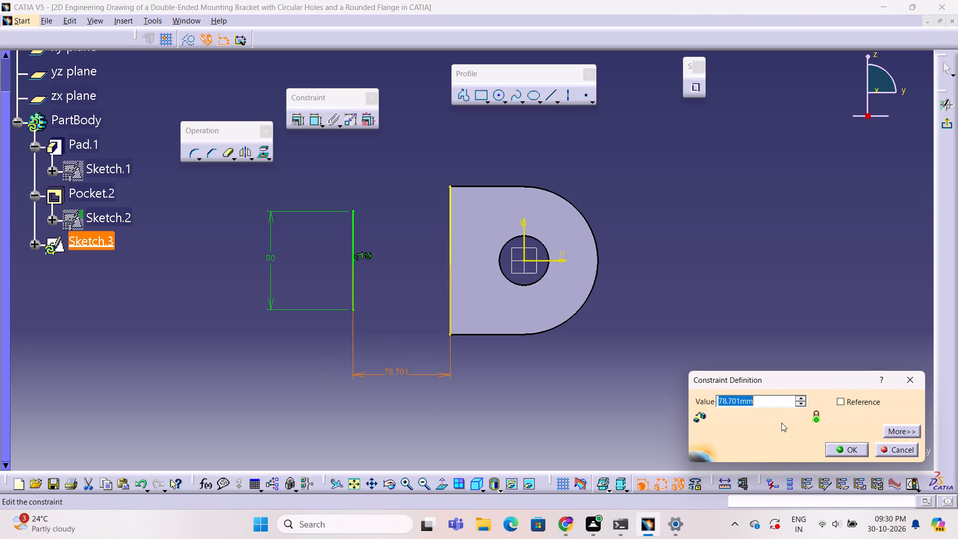
text(80)
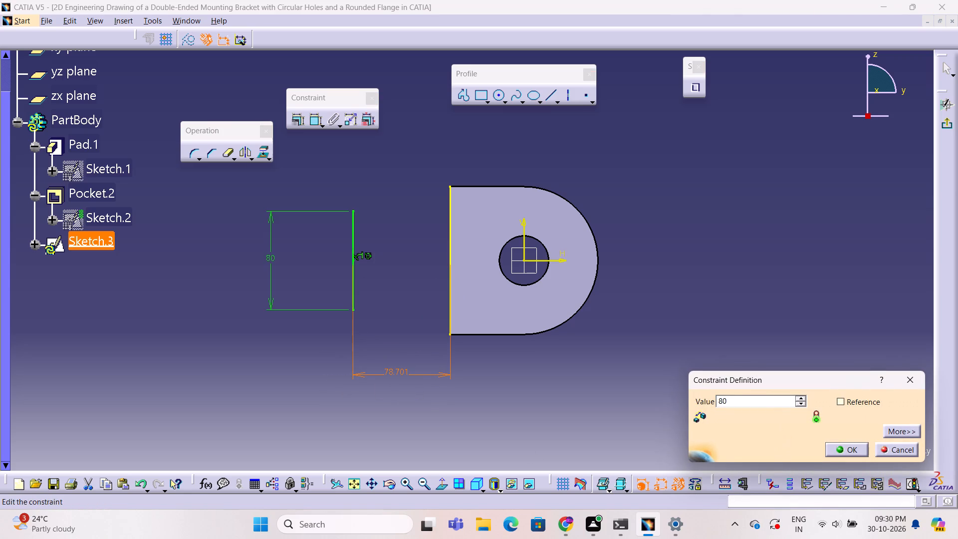
click(862, 451)
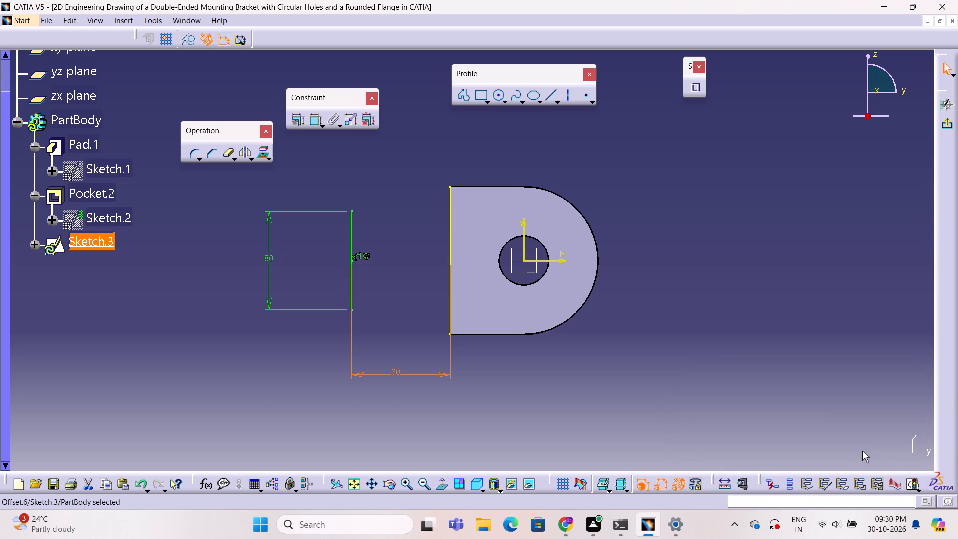
click(738, 375)
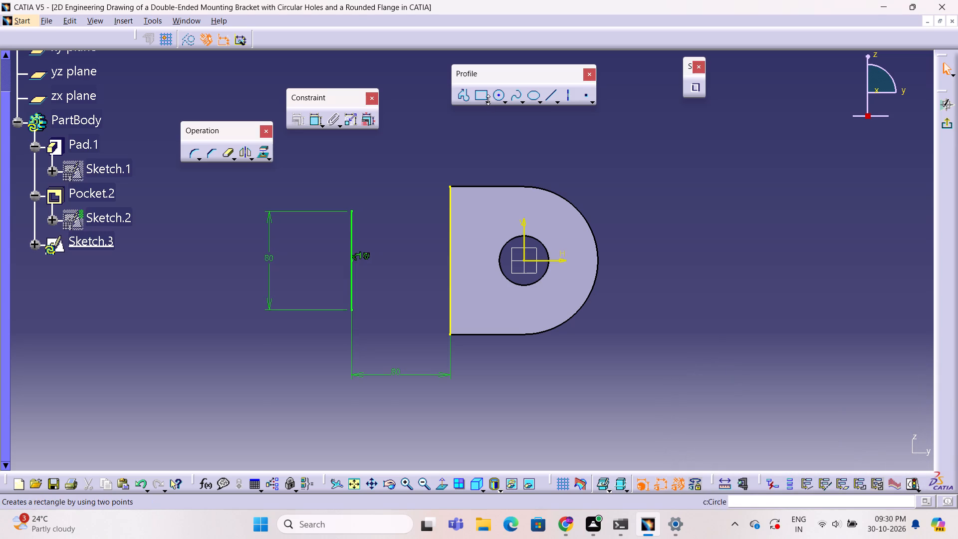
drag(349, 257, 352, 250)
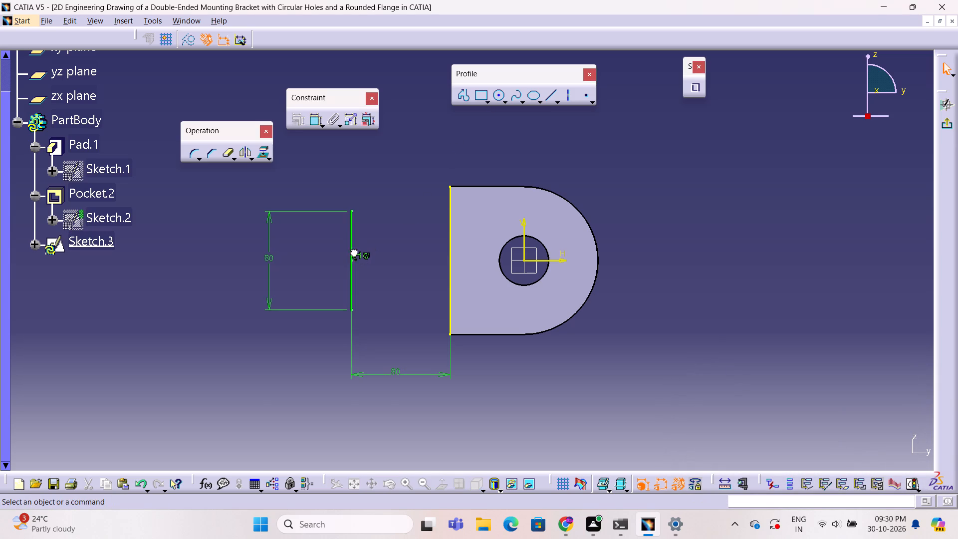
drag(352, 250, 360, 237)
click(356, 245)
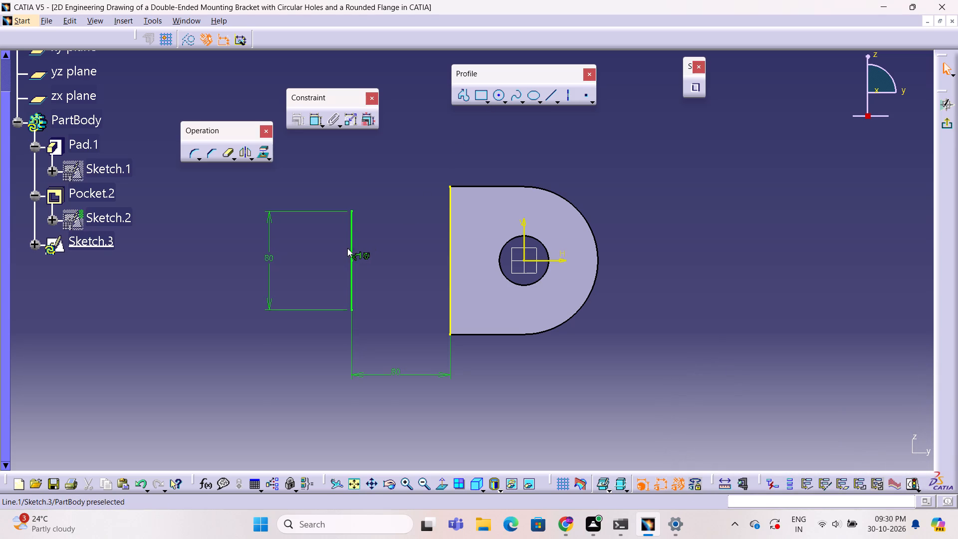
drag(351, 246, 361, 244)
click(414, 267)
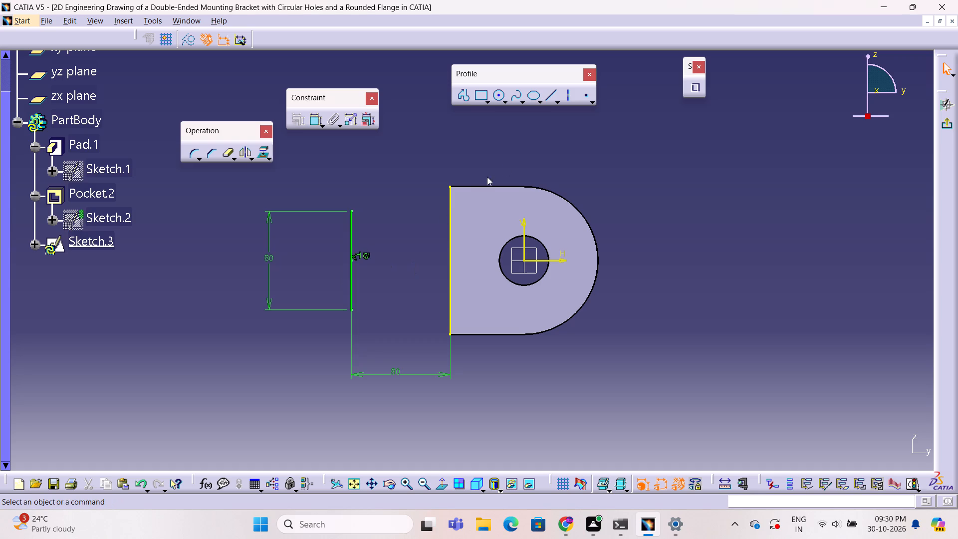
Draw 80 mm horizontal lines from the upper and lower ends of the vertical line to the projected edge, using Profile.
click(459, 98)
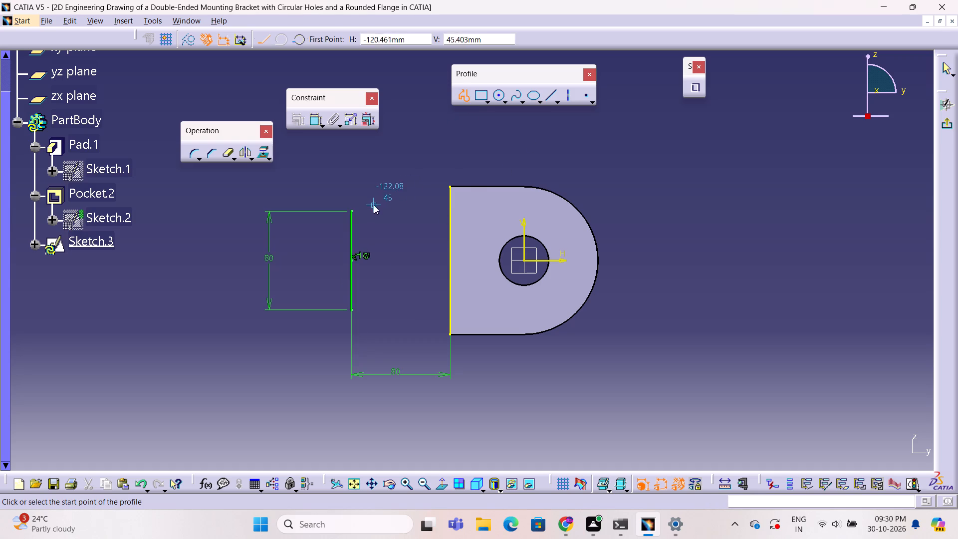
click(351, 211)
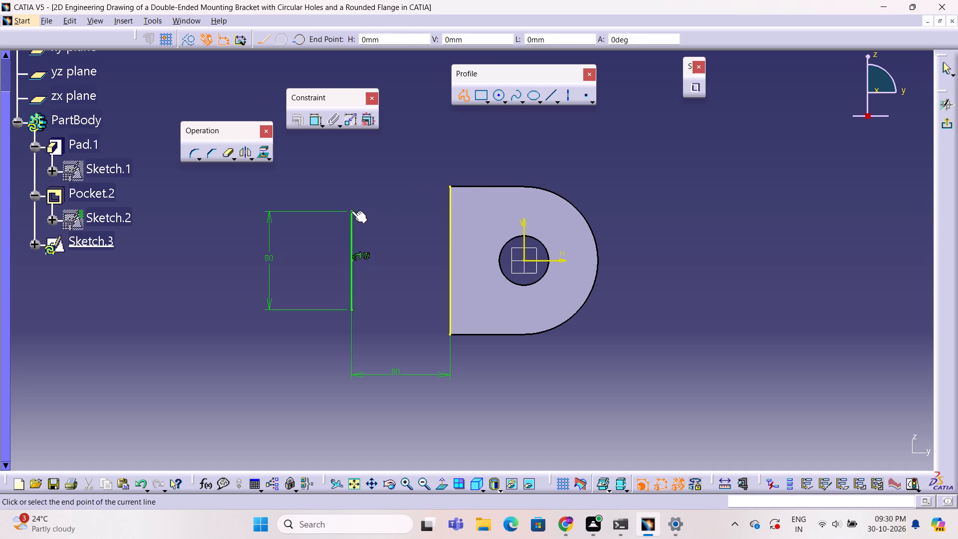
click(450, 213)
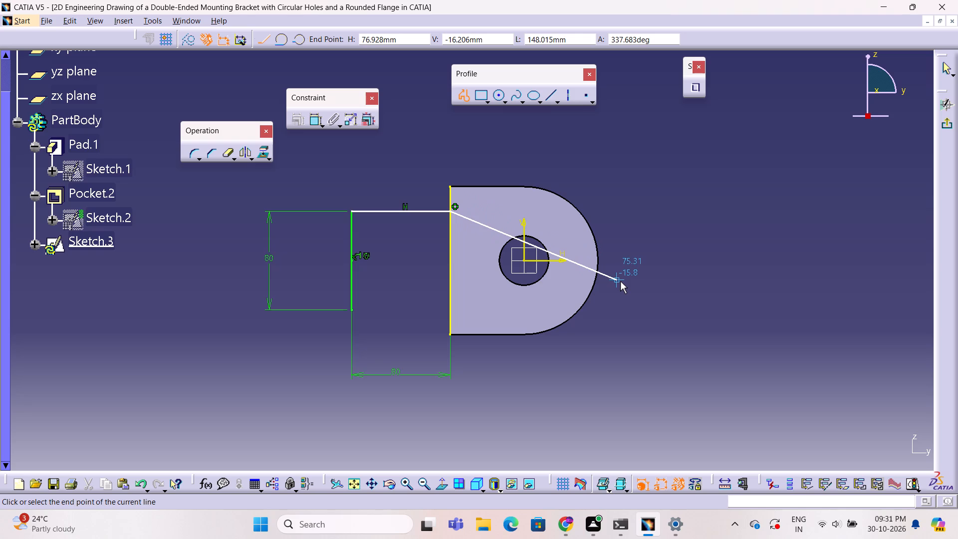
key(Escape)
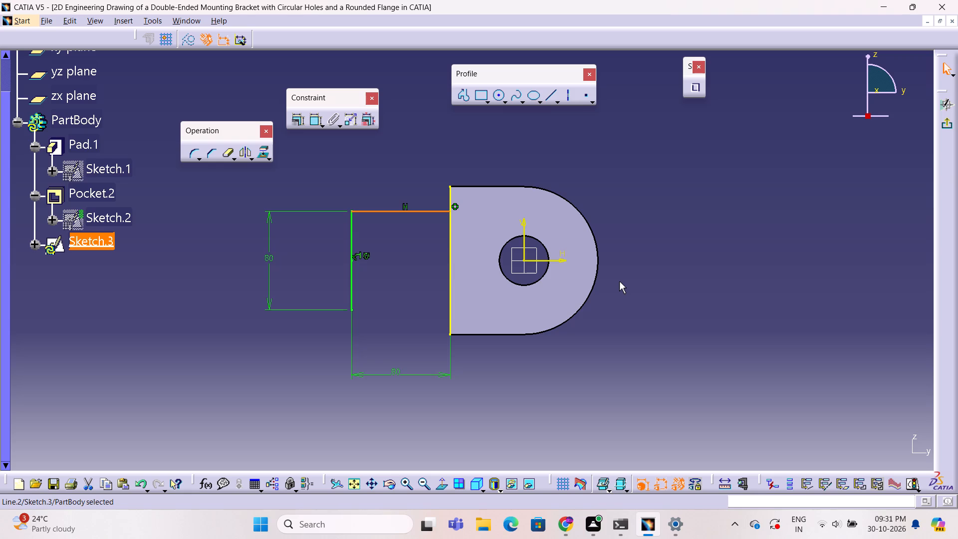
click(618, 281)
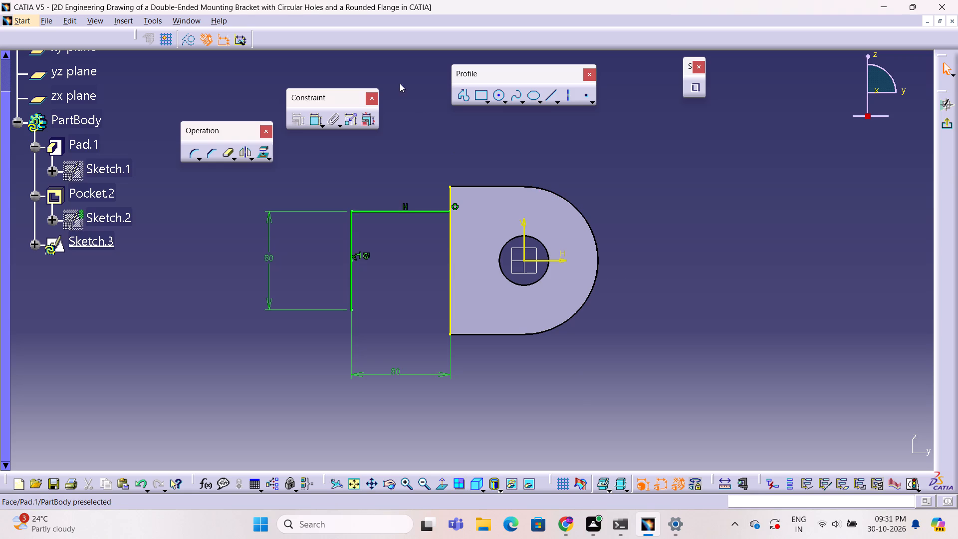
click(460, 97)
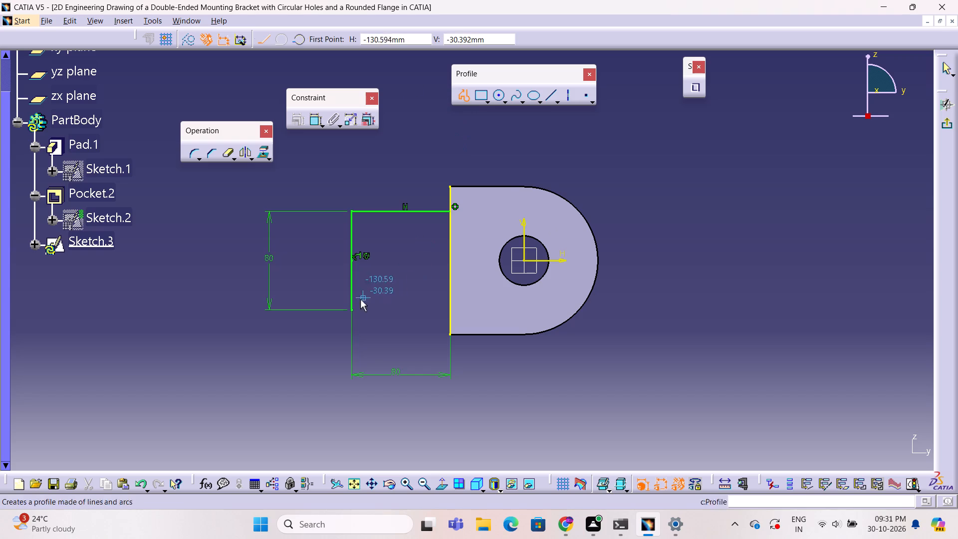
click(353, 310)
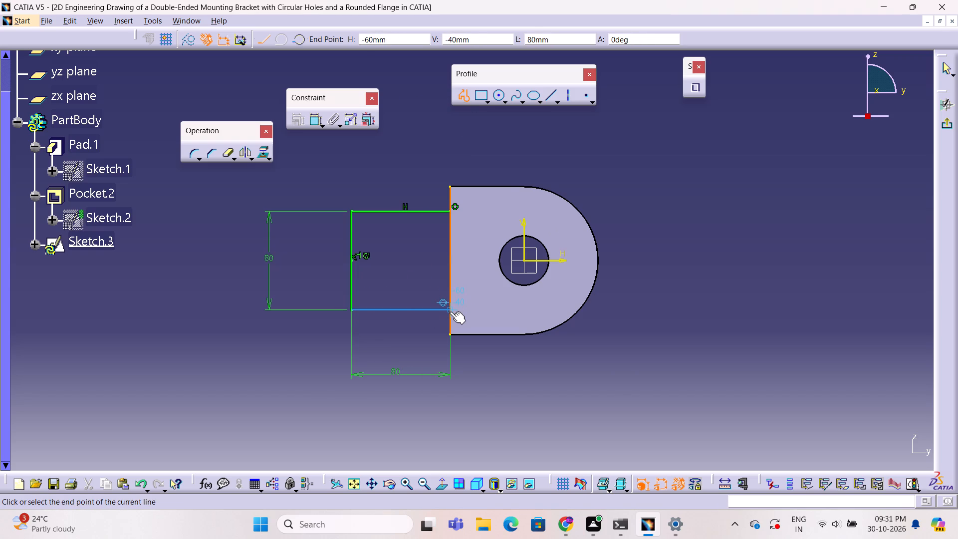
click(450, 311)
key(Escape)
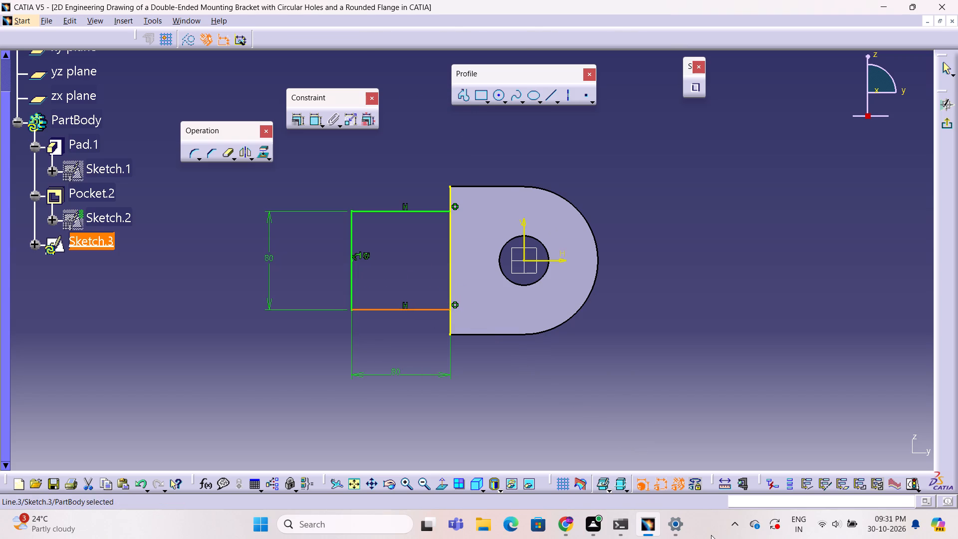
key(Escape)
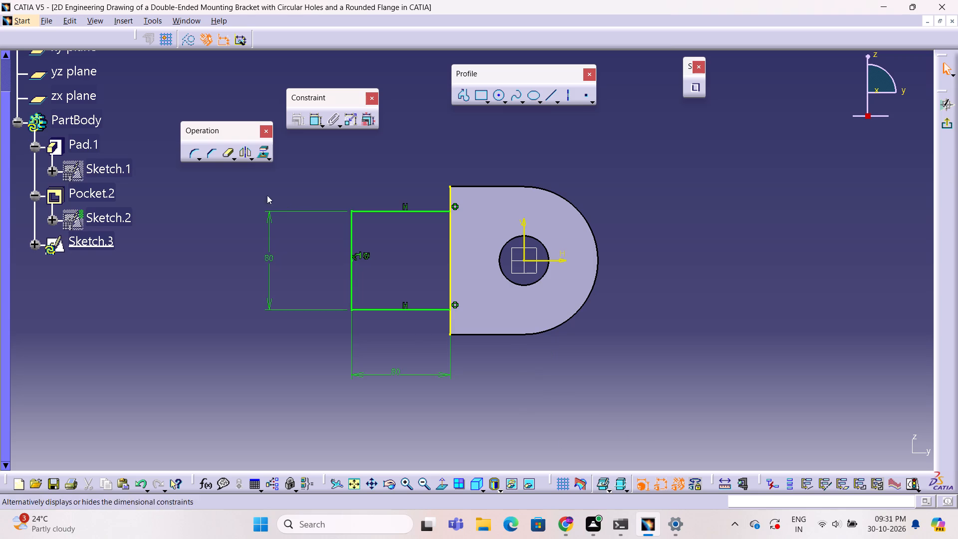
Quick-trim the projected edge's portions above and below the 80 mm square and exit the sketch.
click(228, 157)
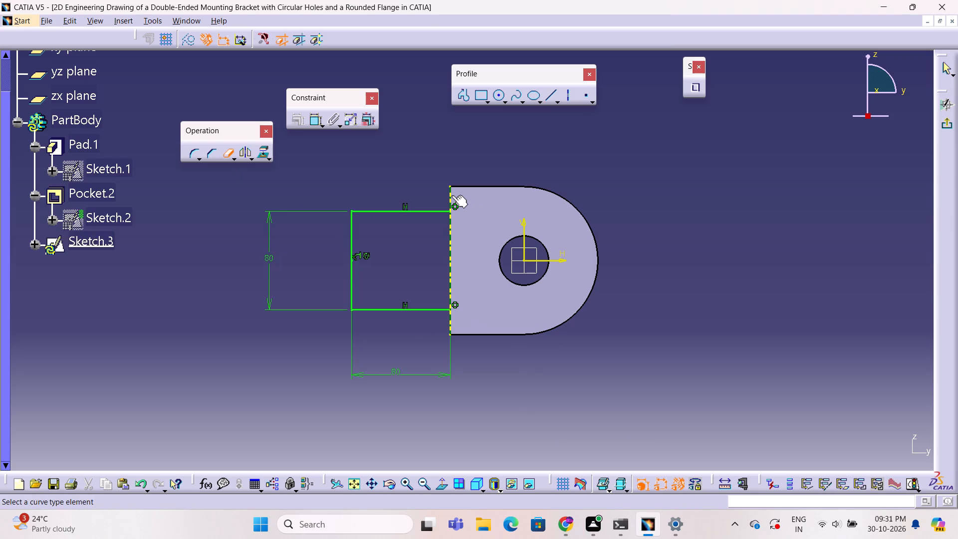
click(452, 195)
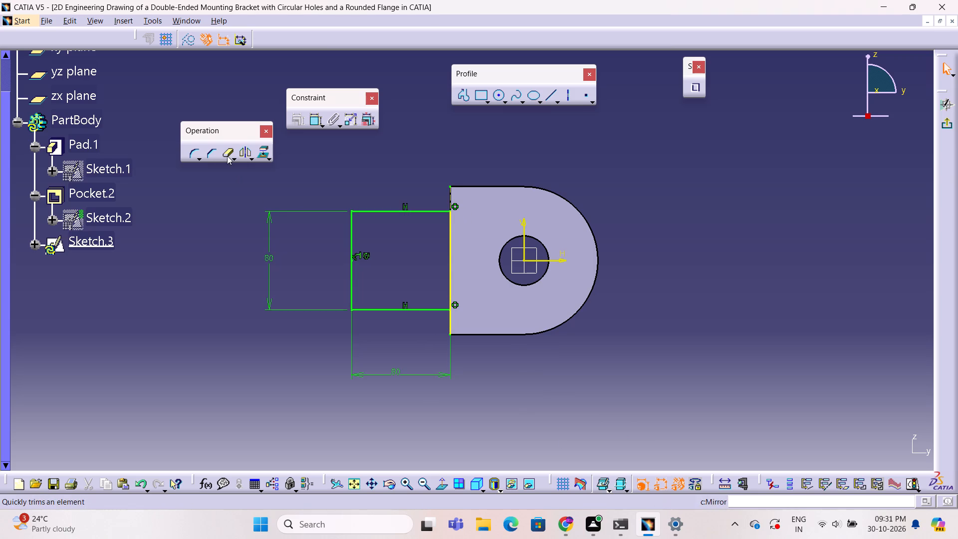
click(227, 155)
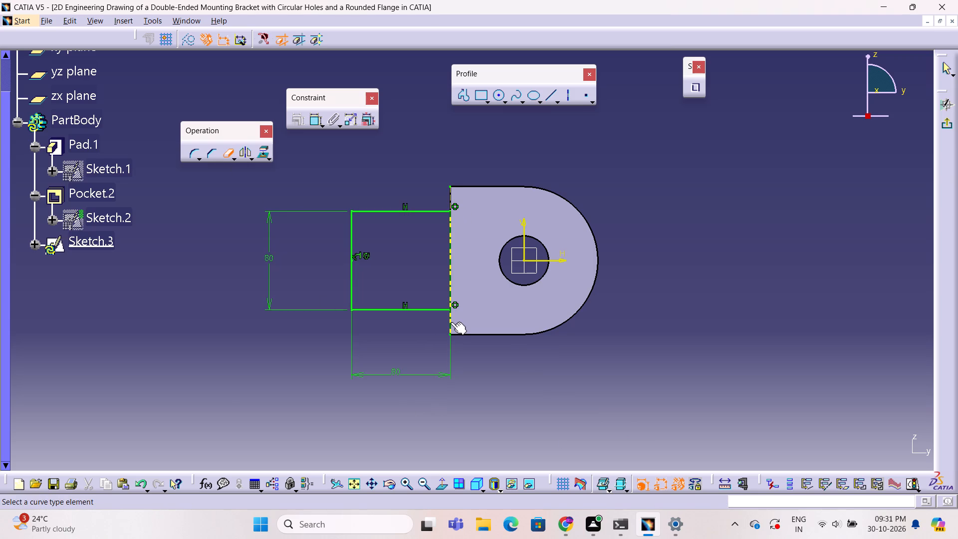
click(451, 322)
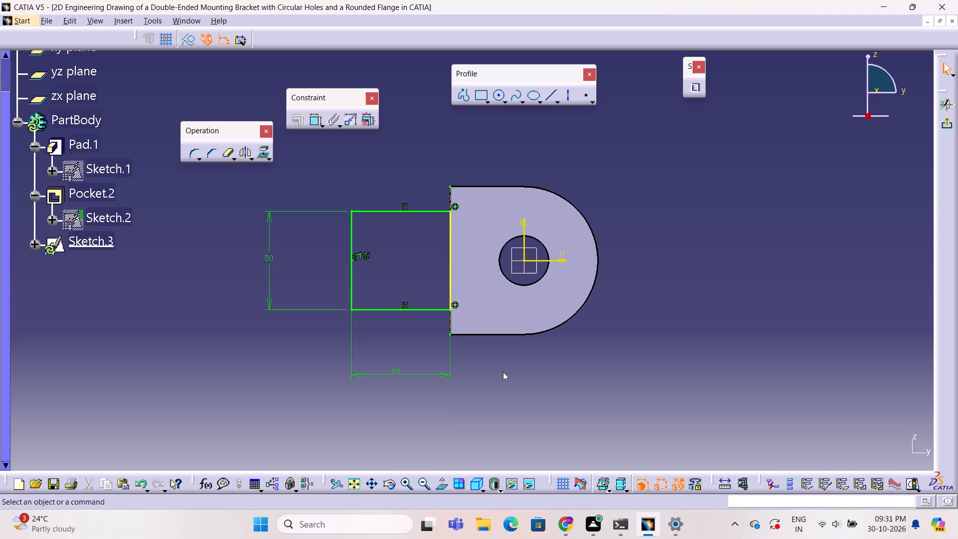
click(503, 372)
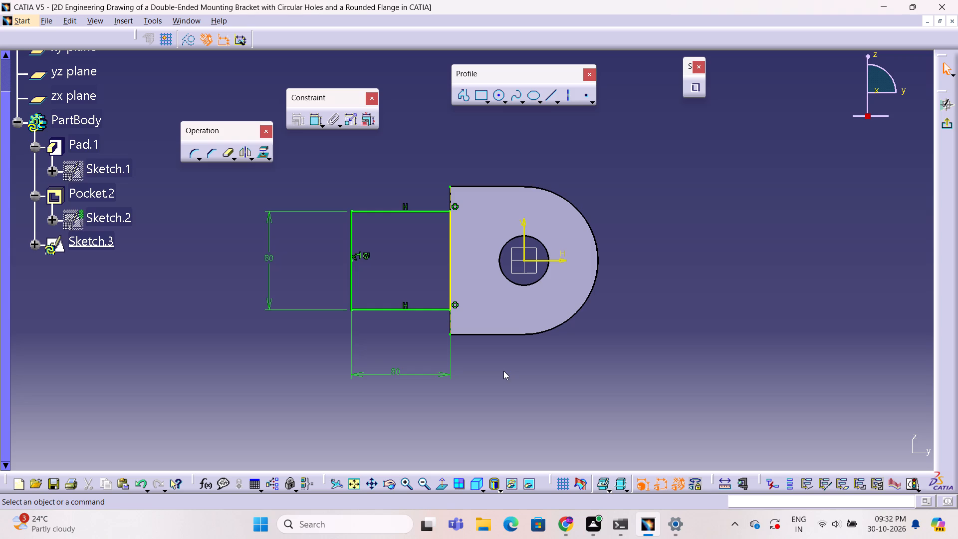
click(503, 373)
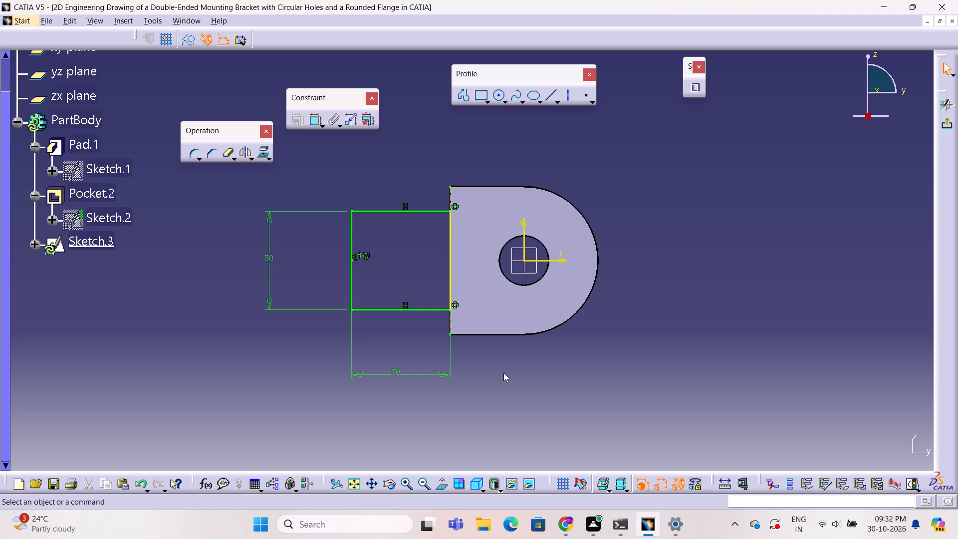
click(494, 371)
click(953, 125)
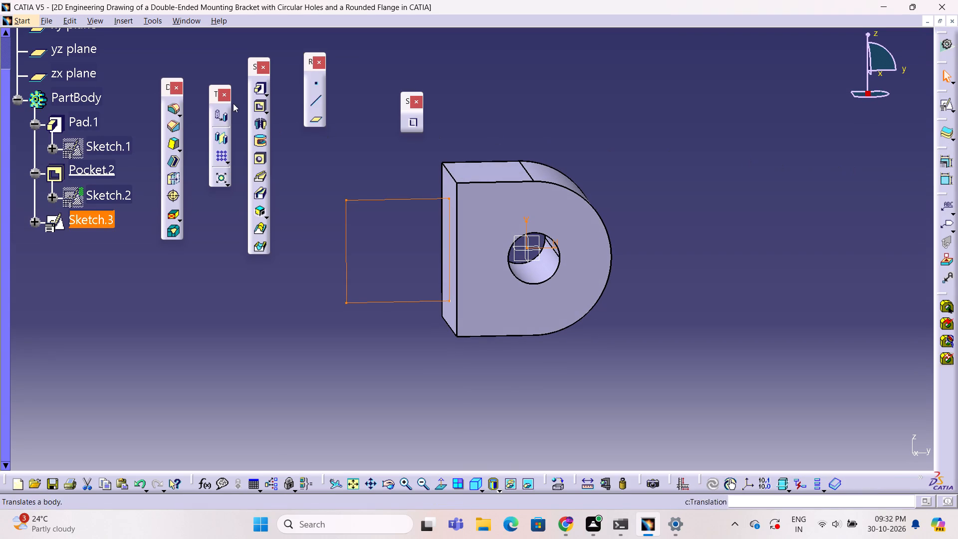
Pad the 80 mm square sketch with mirrored extent and a length of 60/2 mm (30 mm).
click(262, 93)
click(277, 99)
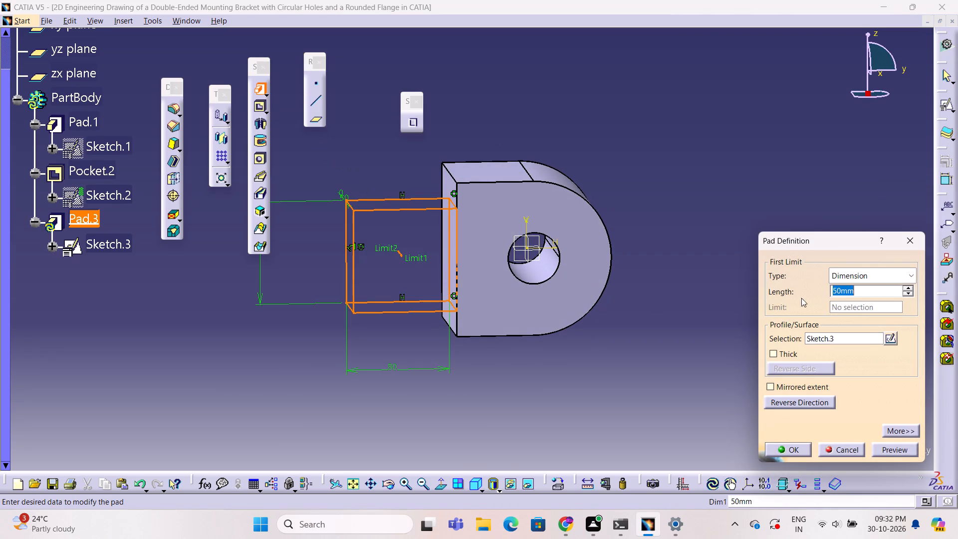
click(805, 384)
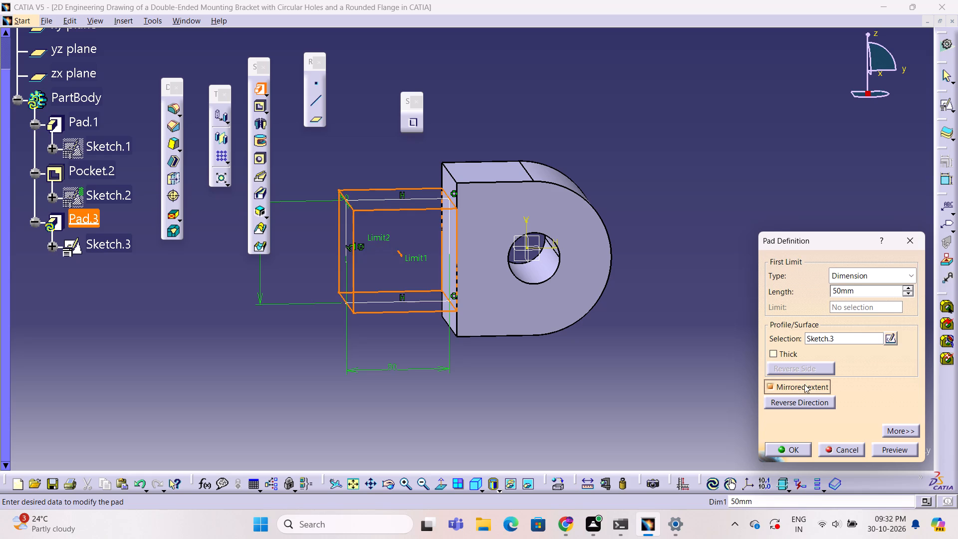
double_click(870, 290)
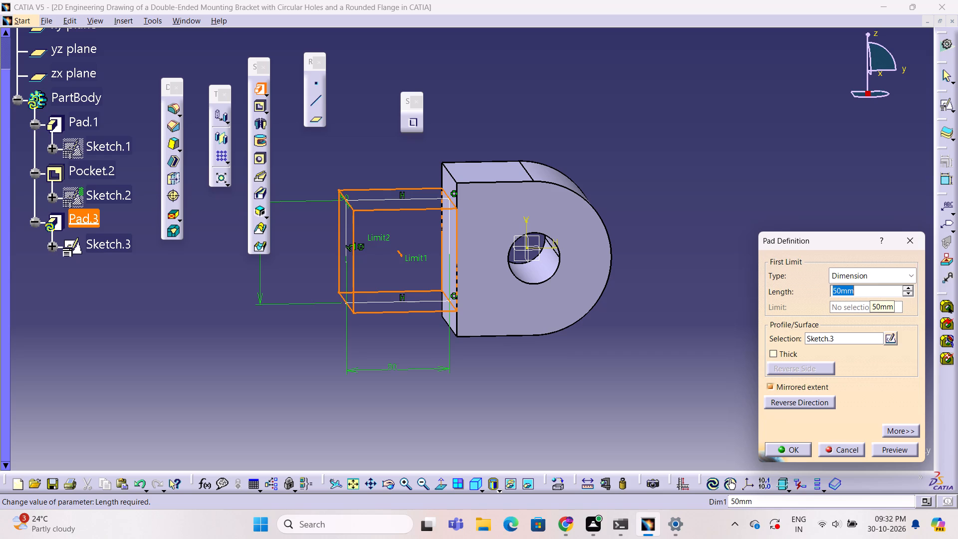
key(3)
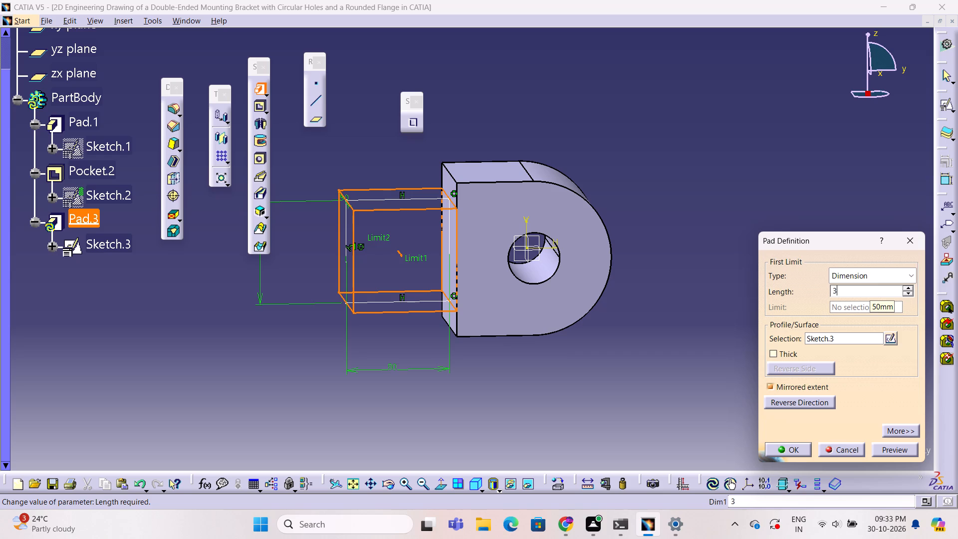
key(0)
key(slash)
key(2)
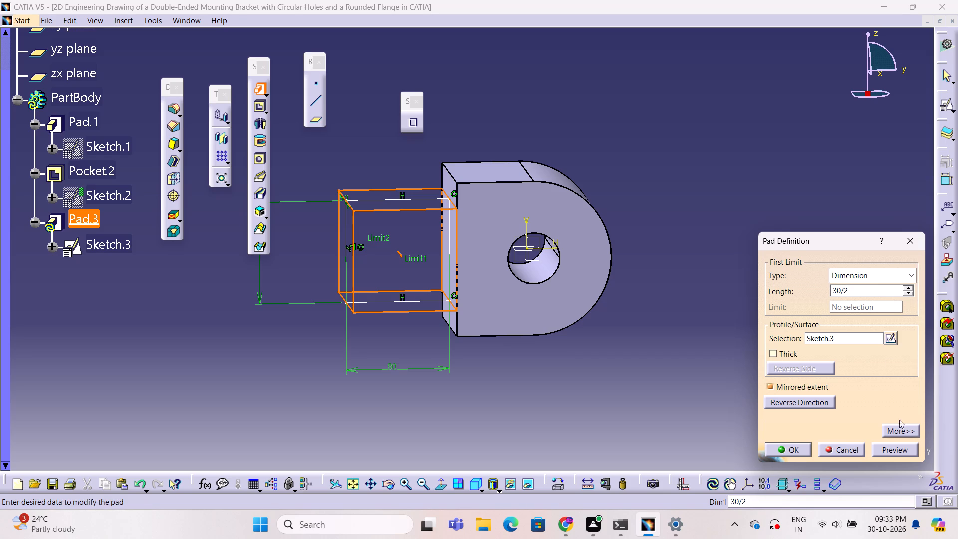
key(BackSpace)
key(BackSpace)
key(BackSpace)
key(BackSpace)
key(6)
key(0)
key(slash)
key(2)
click(915, 450)
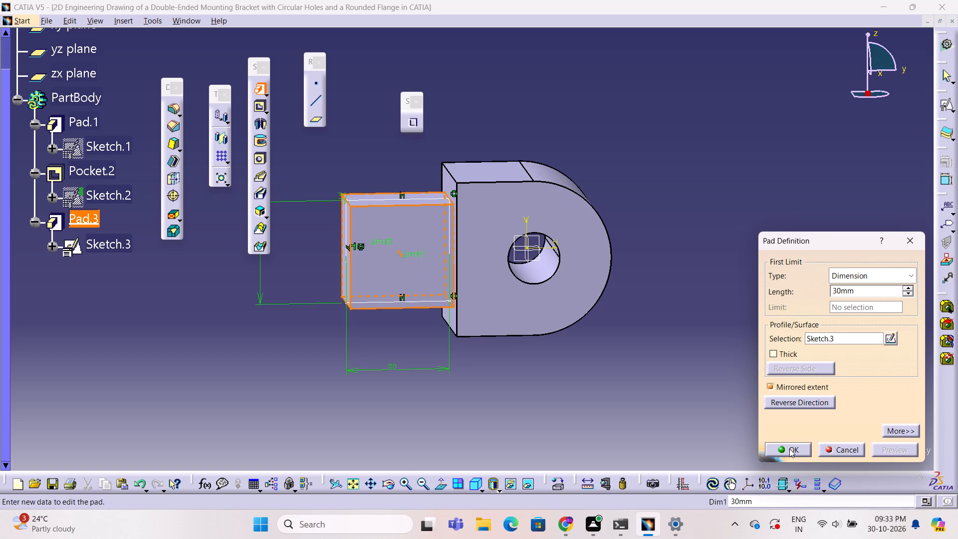
click(789, 448)
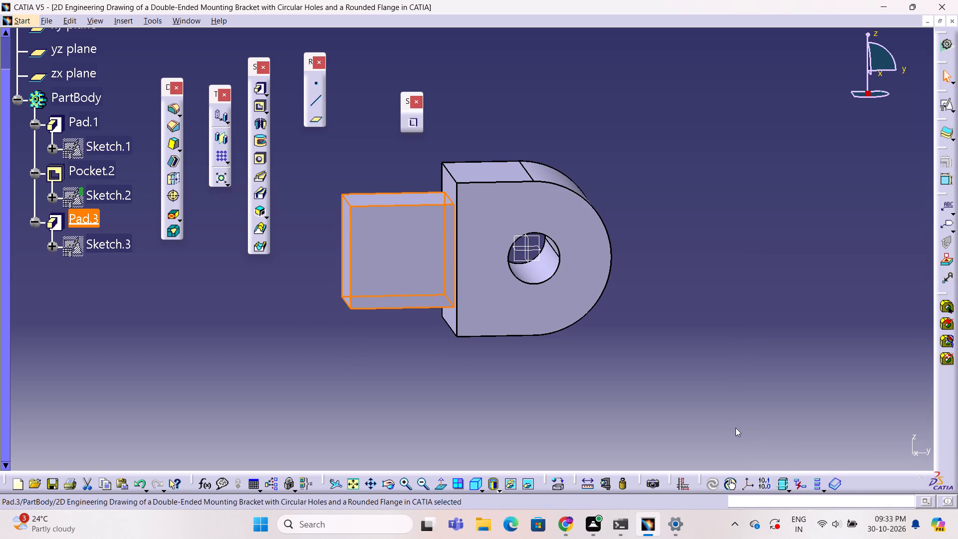
click(735, 428)
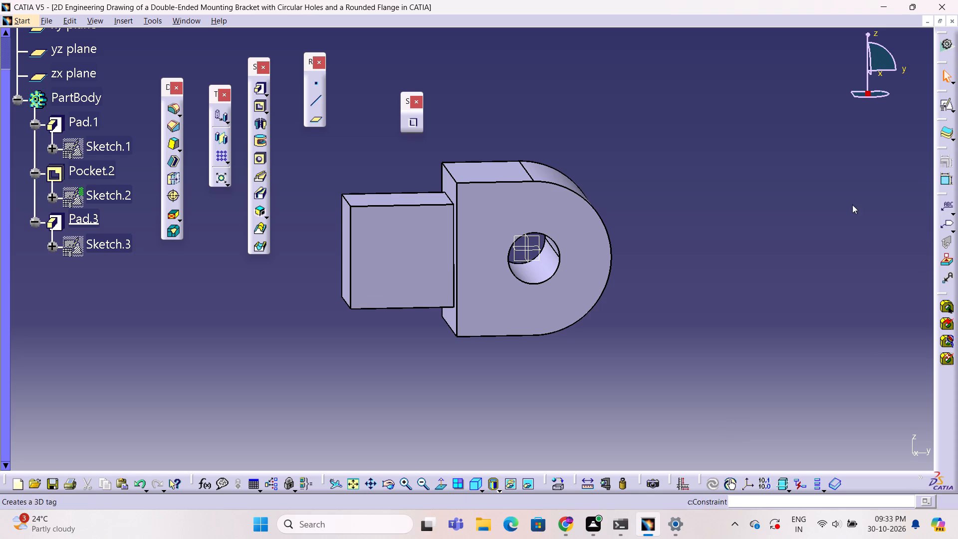
Start a positioned sketch on the square pad's front face and draw a circle of about 17.8 mm radius centred on the horizontal axis.
click(389, 251)
click(944, 108)
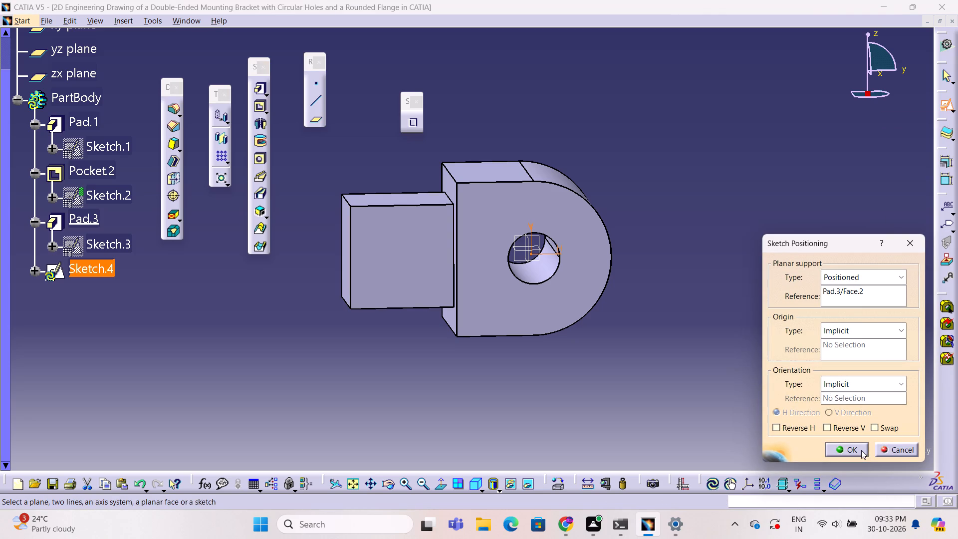
click(861, 450)
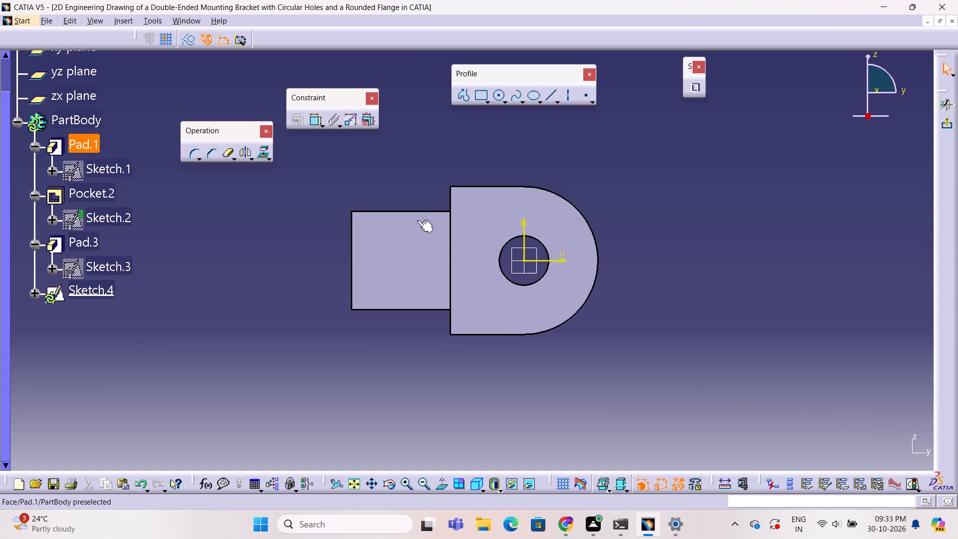
click(496, 100)
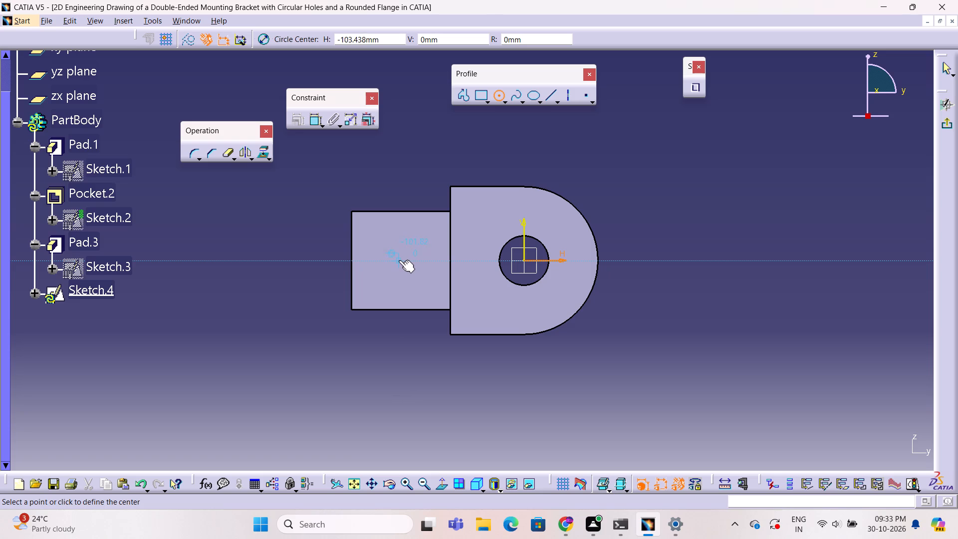
click(399, 260)
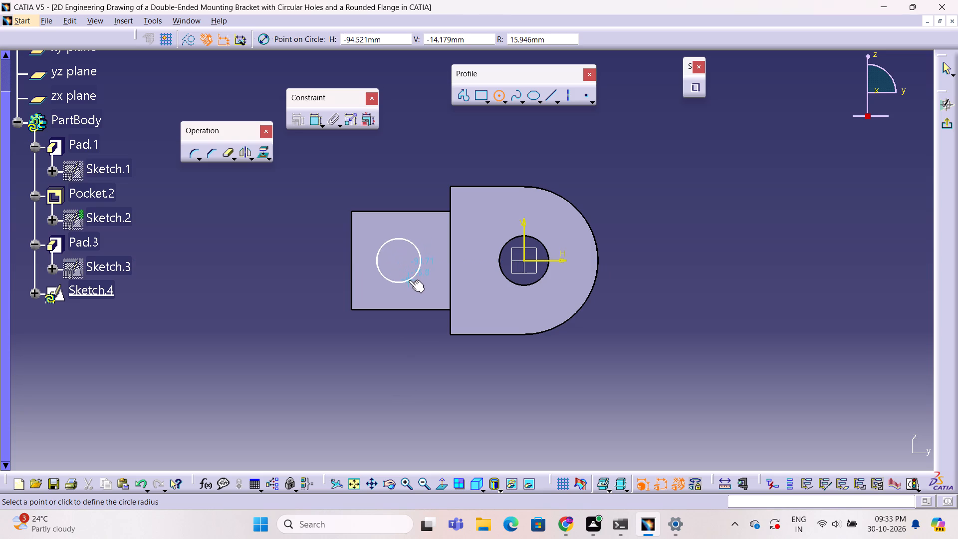
click(409, 281)
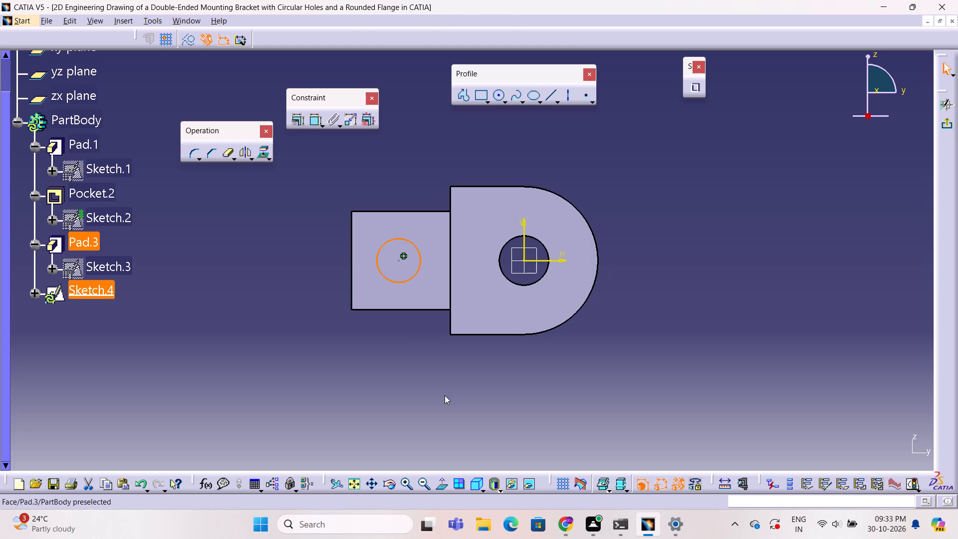
key(Escape)
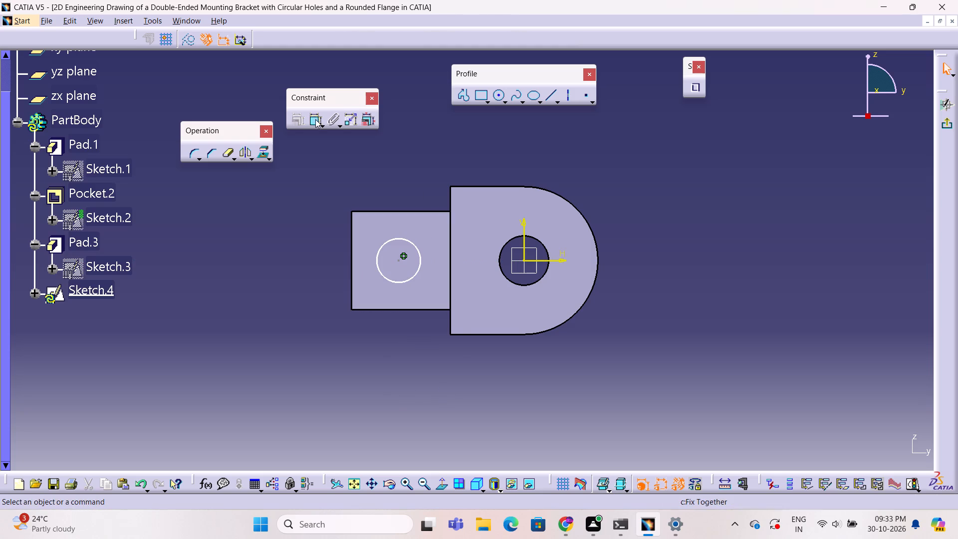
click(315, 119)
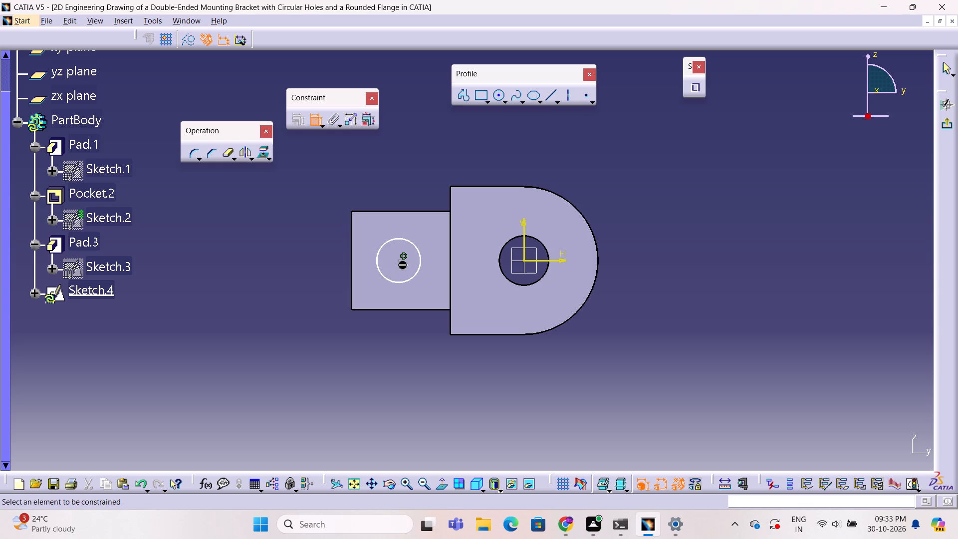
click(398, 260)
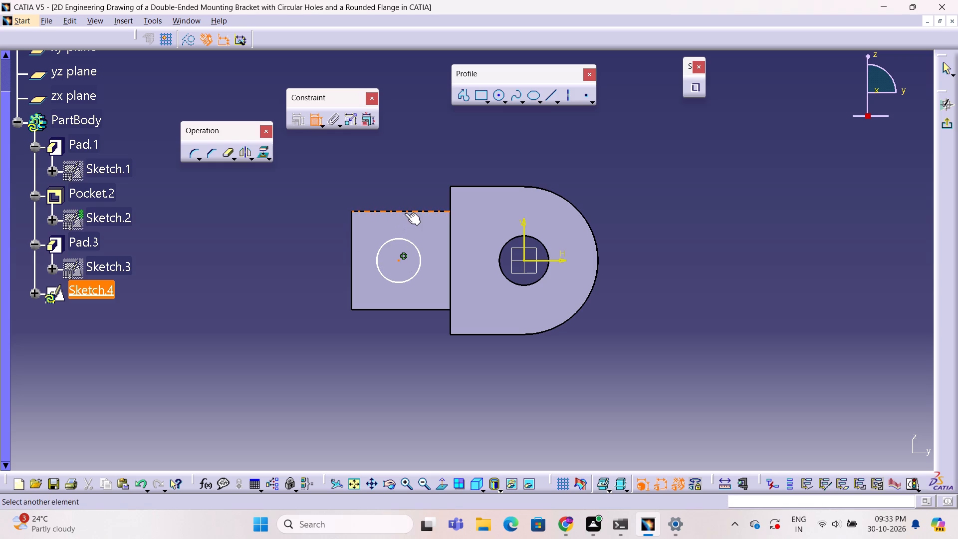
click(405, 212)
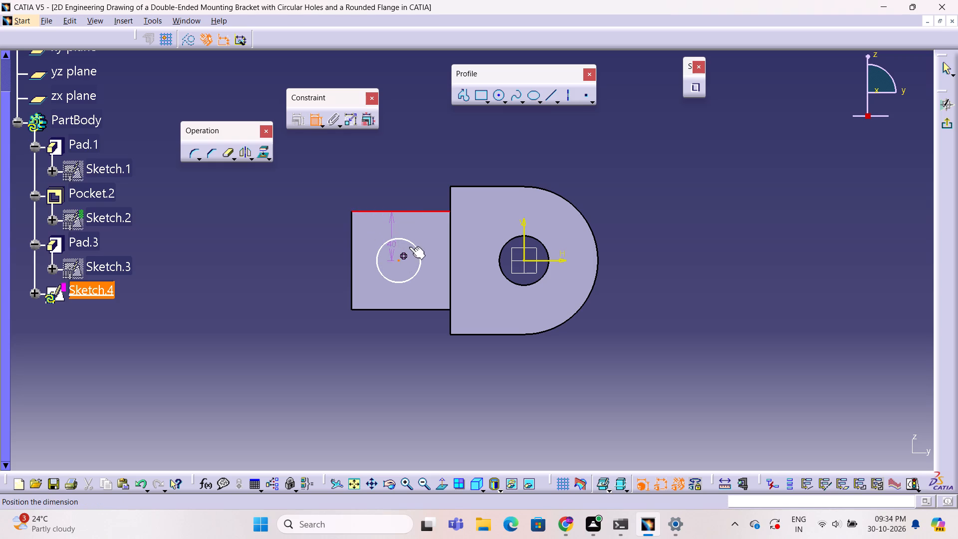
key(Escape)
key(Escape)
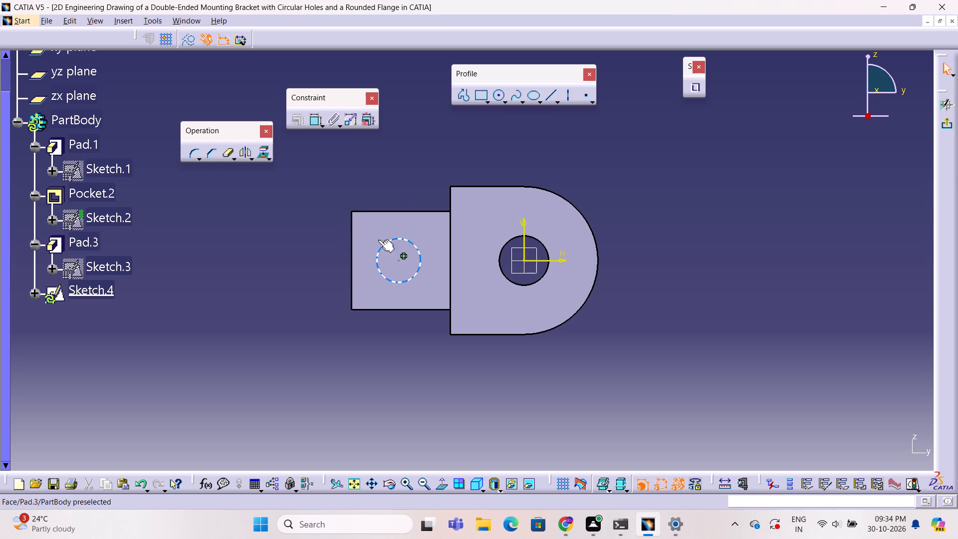
Constrain the circle's centre to 40 mm from the square section's outer vertical edge.
click(318, 123)
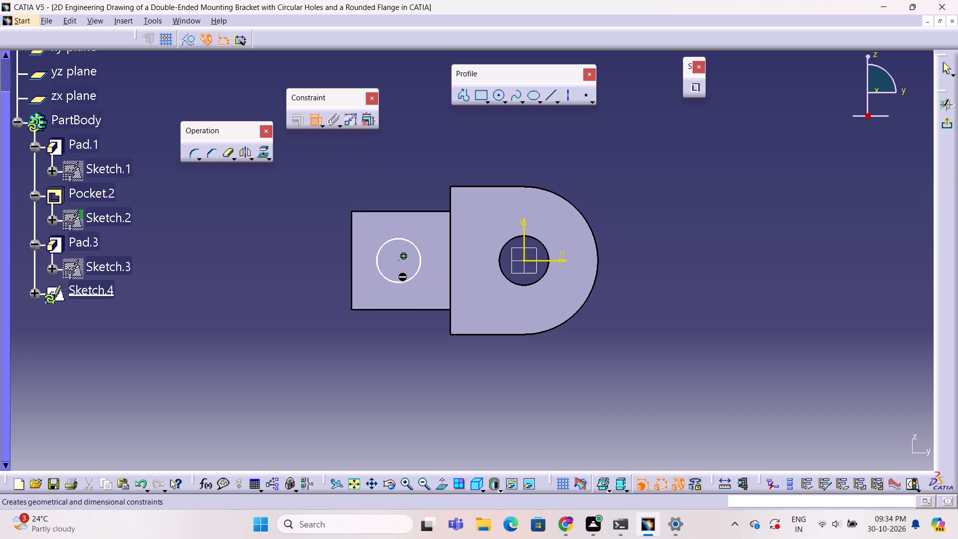
click(399, 261)
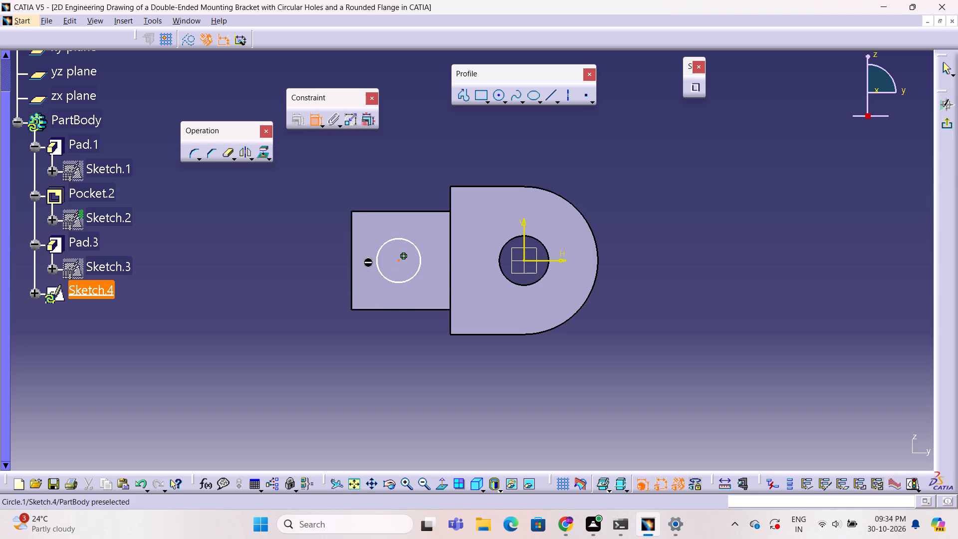
click(351, 260)
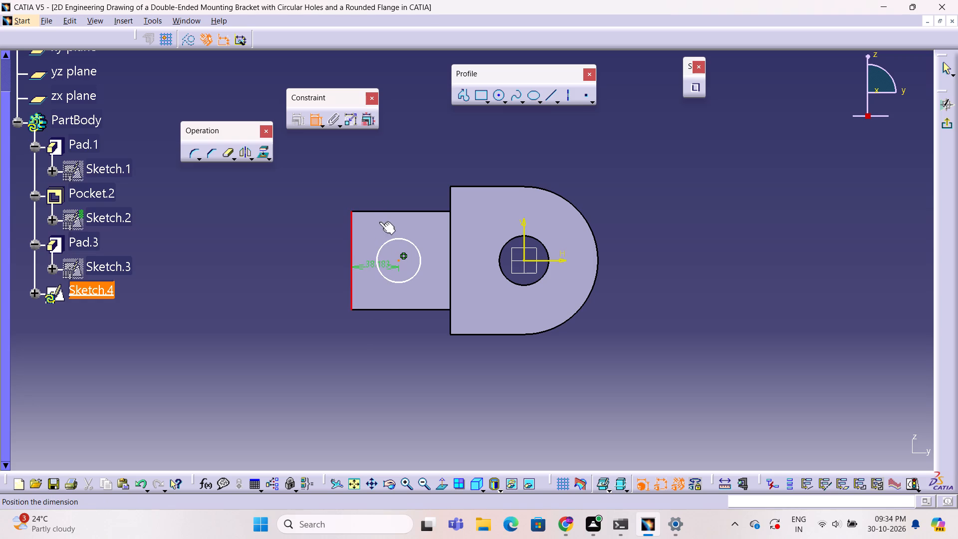
click(371, 278)
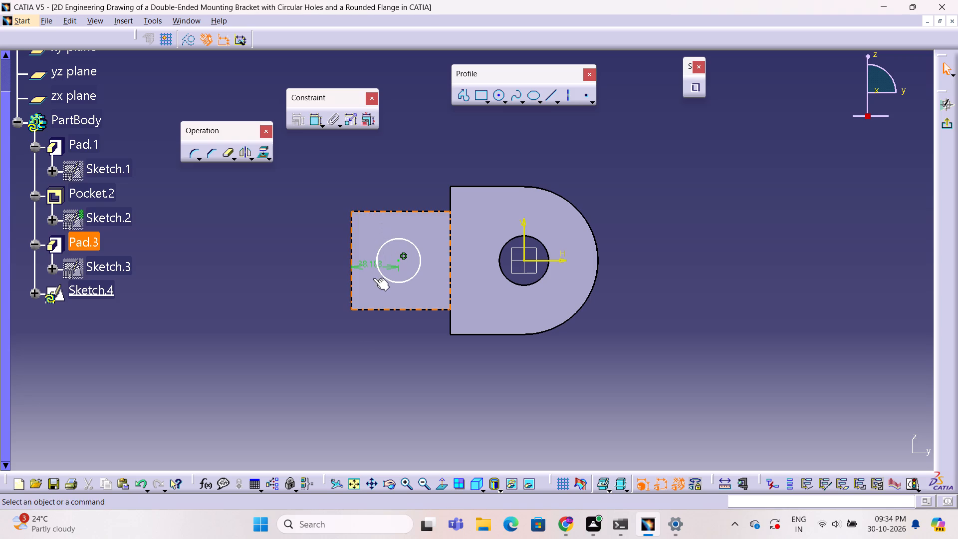
double_click(372, 265)
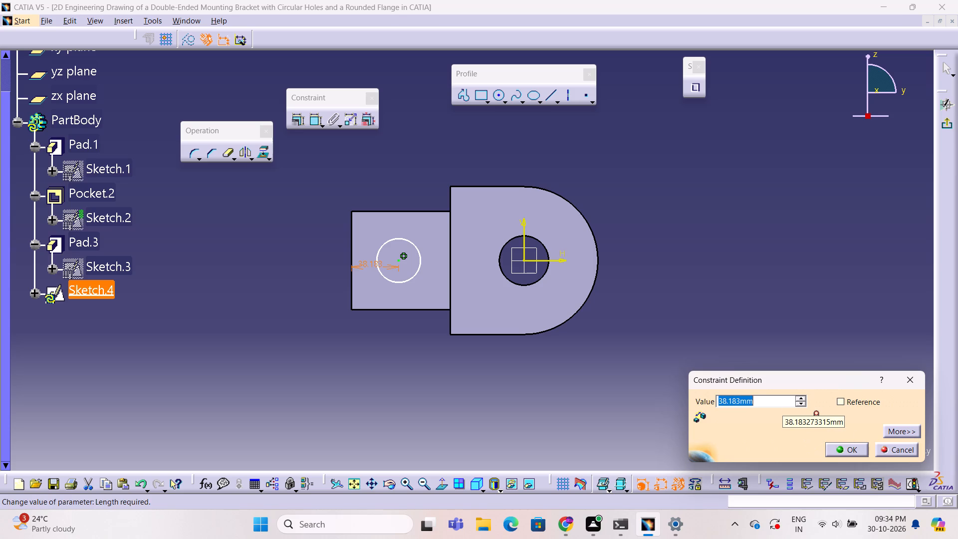
key(4)
key(0)
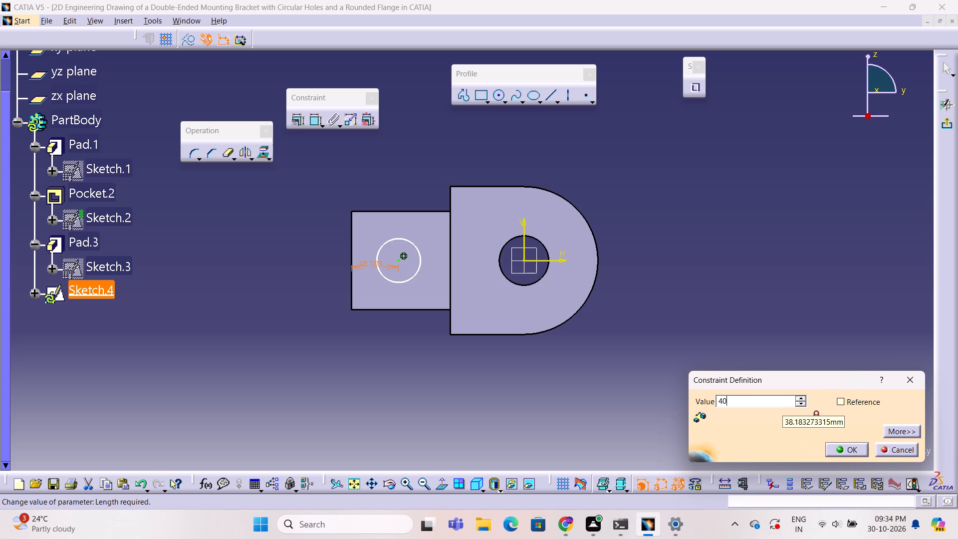
click(840, 444)
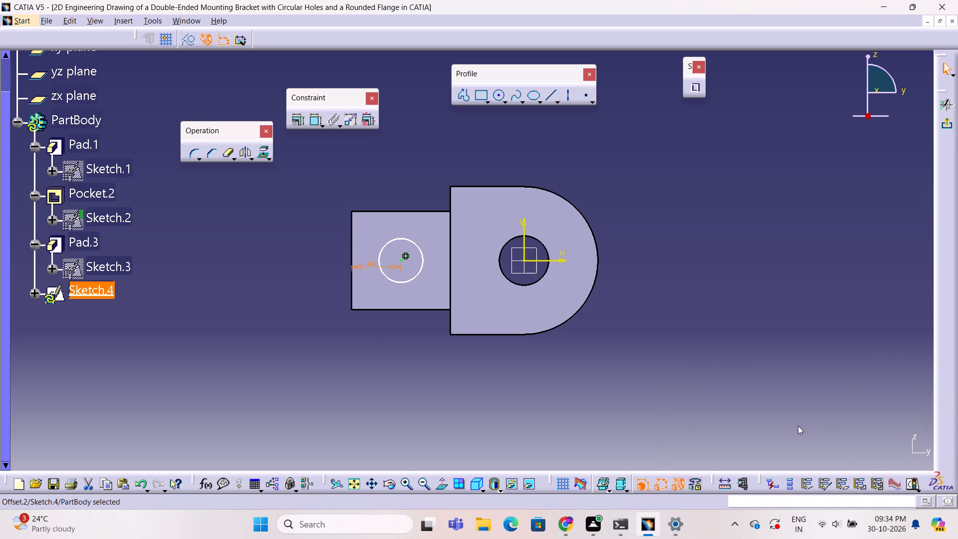
click(791, 425)
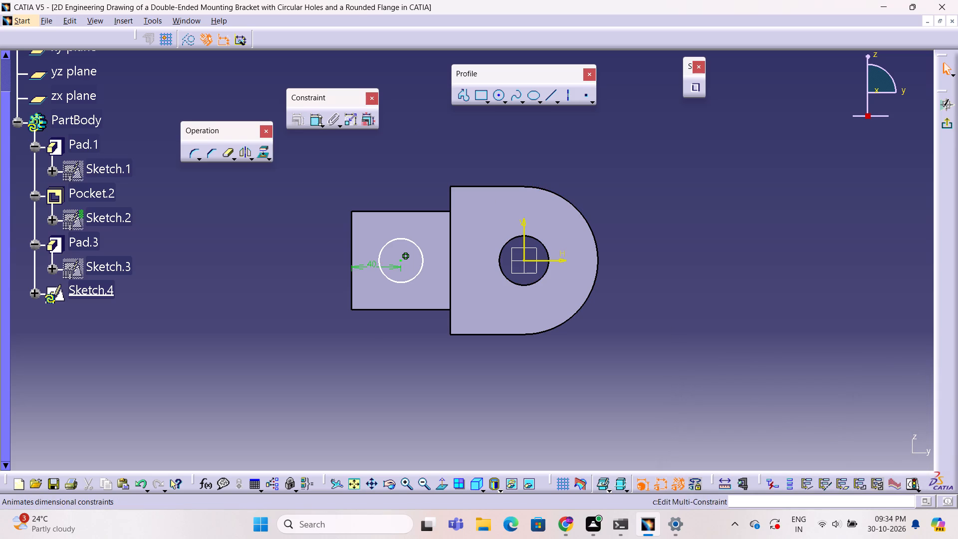
Dimension the circle on the square section as a diameter and set it to 40 mm.
click(316, 121)
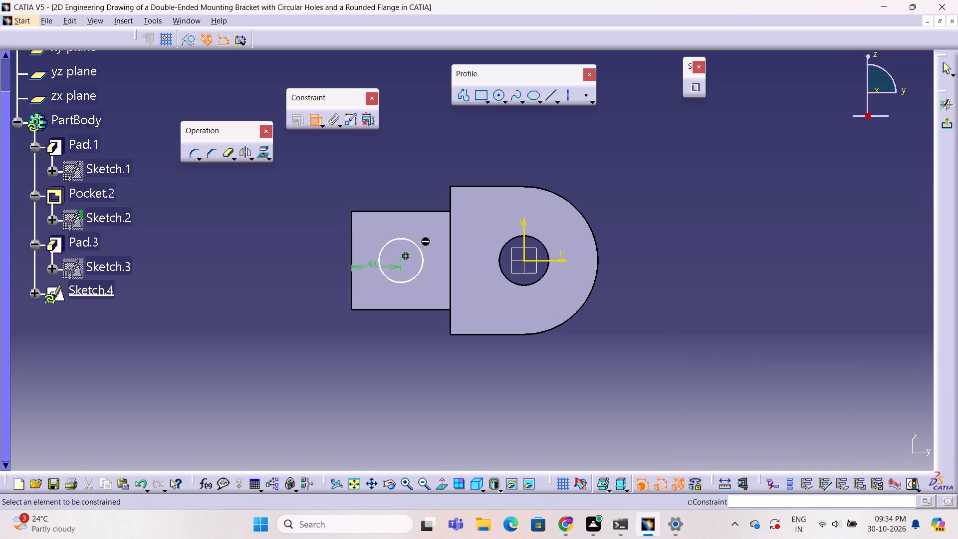
click(420, 250)
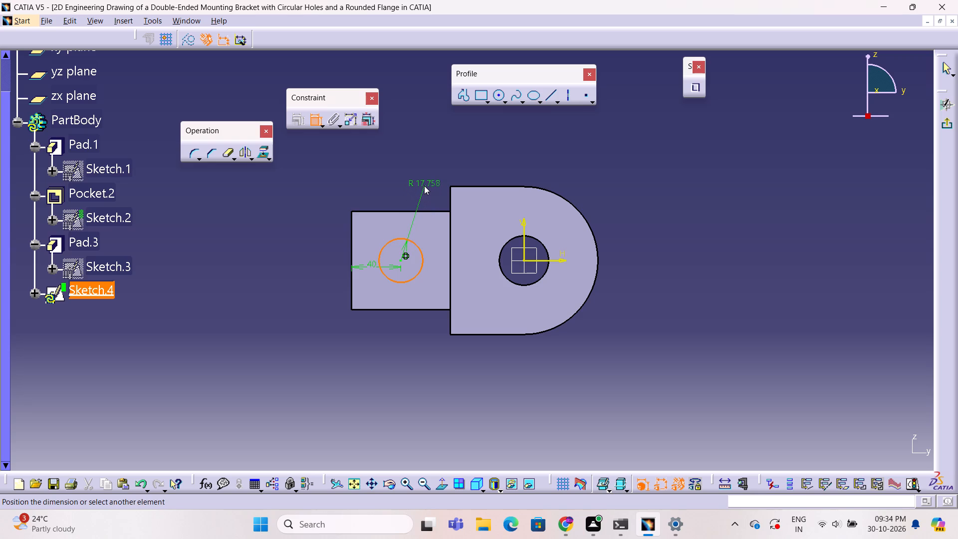
click(424, 186)
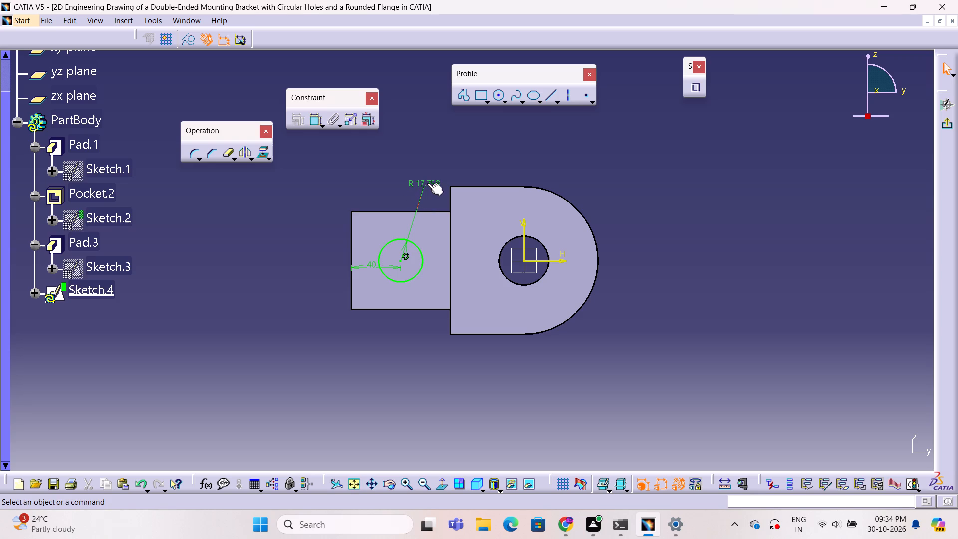
click(427, 183)
click(427, 183)
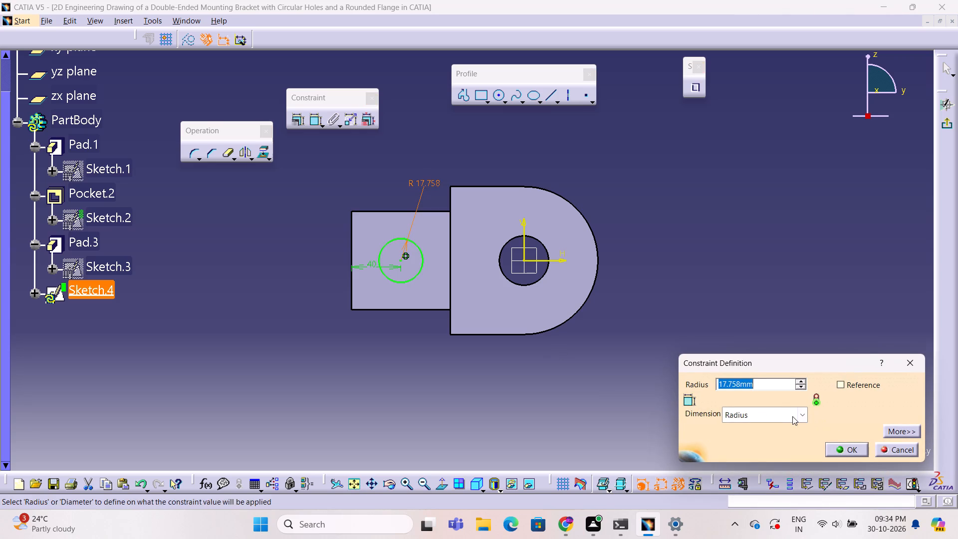
click(799, 416)
click(779, 444)
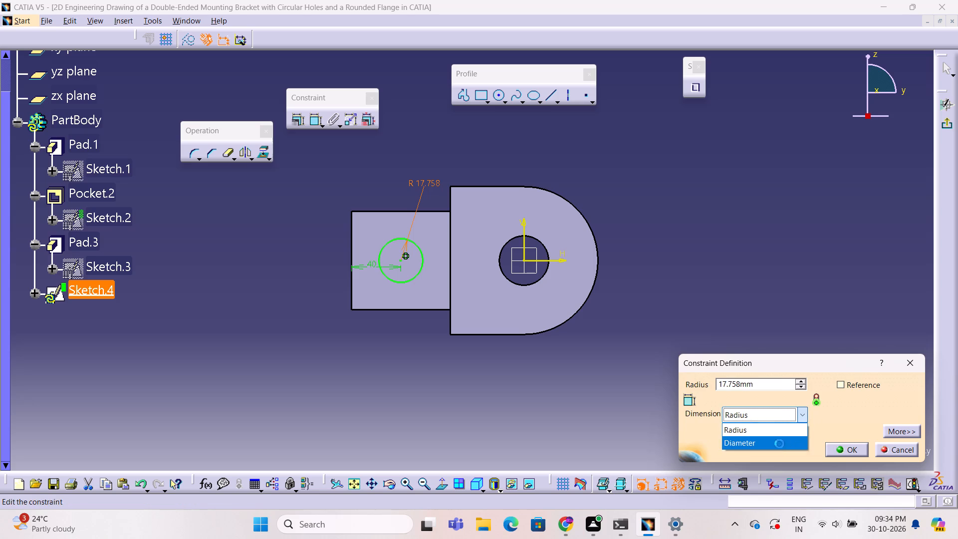
double_click(776, 381)
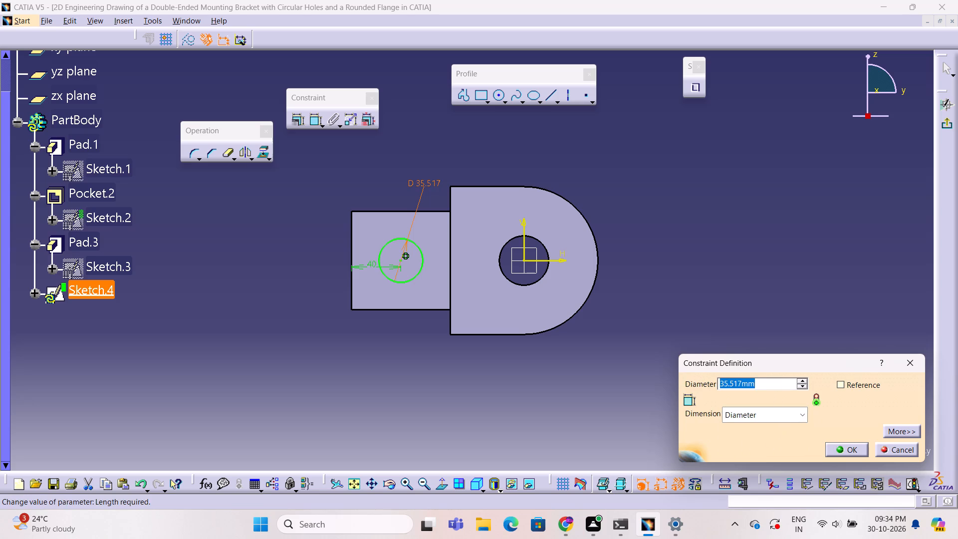
key(4)
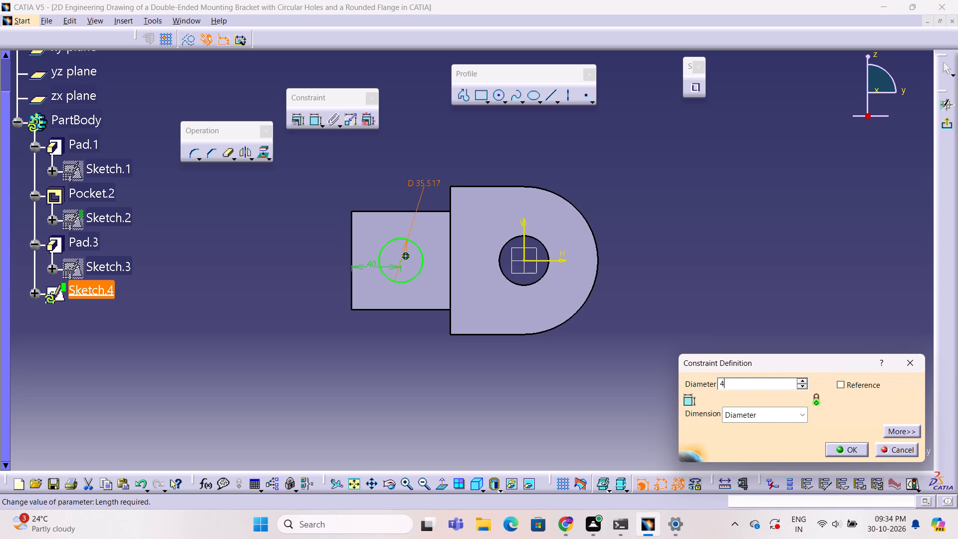
key(0)
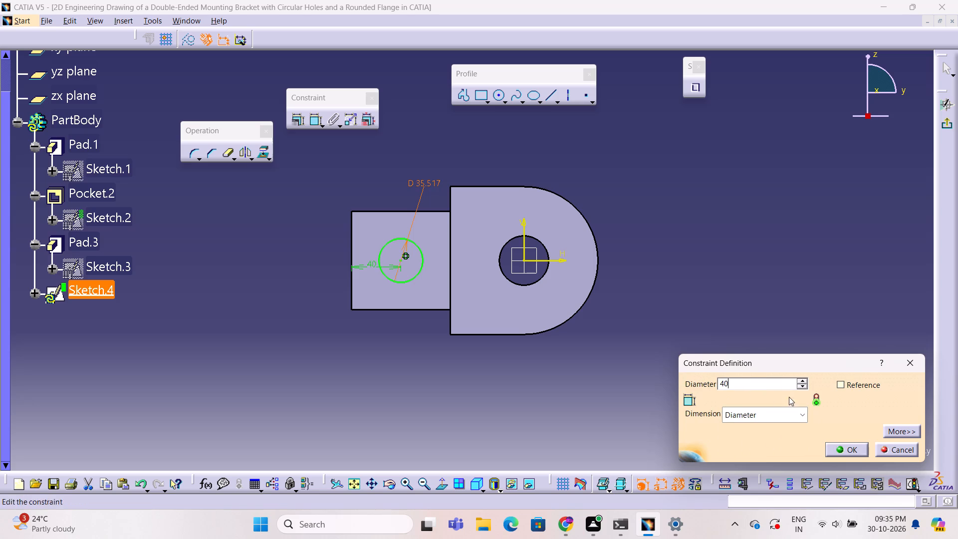
click(830, 452)
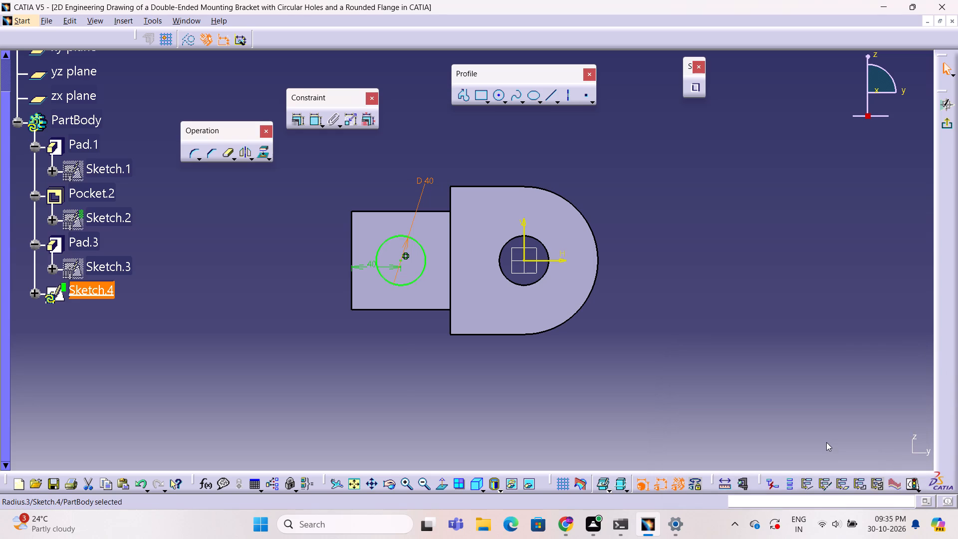
click(826, 442)
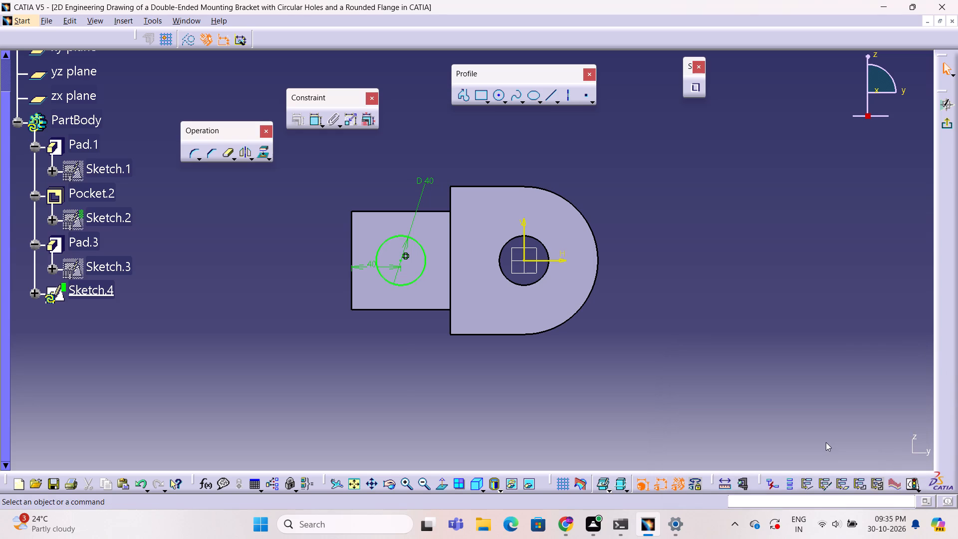
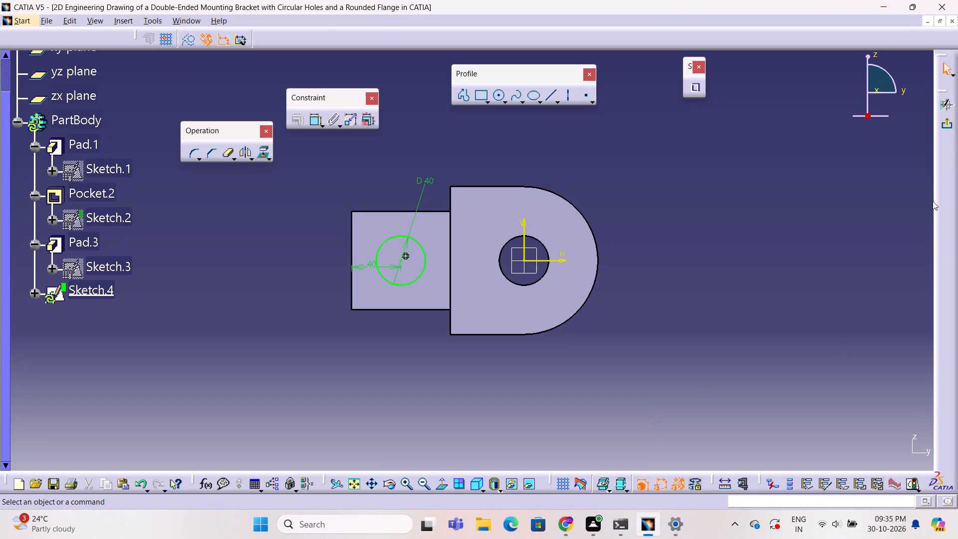
Leave the sketch and cut the 40 mm circle through the square section as a pocket with the Up to last limit.
click(950, 129)
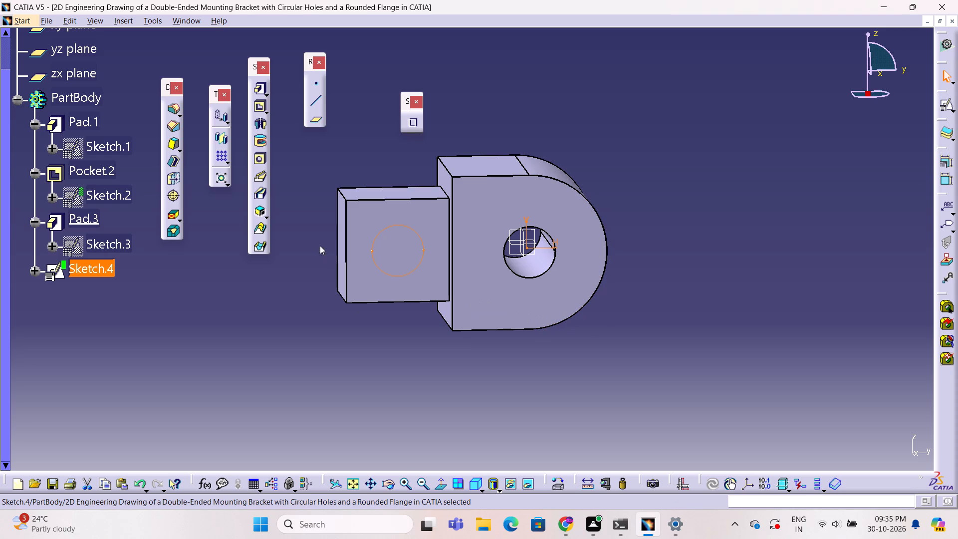
click(261, 111)
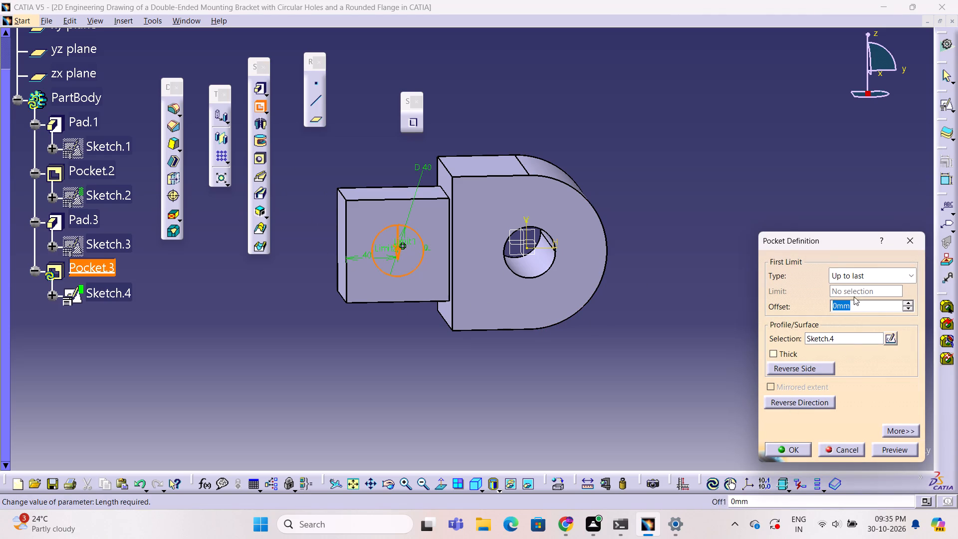
click(911, 275)
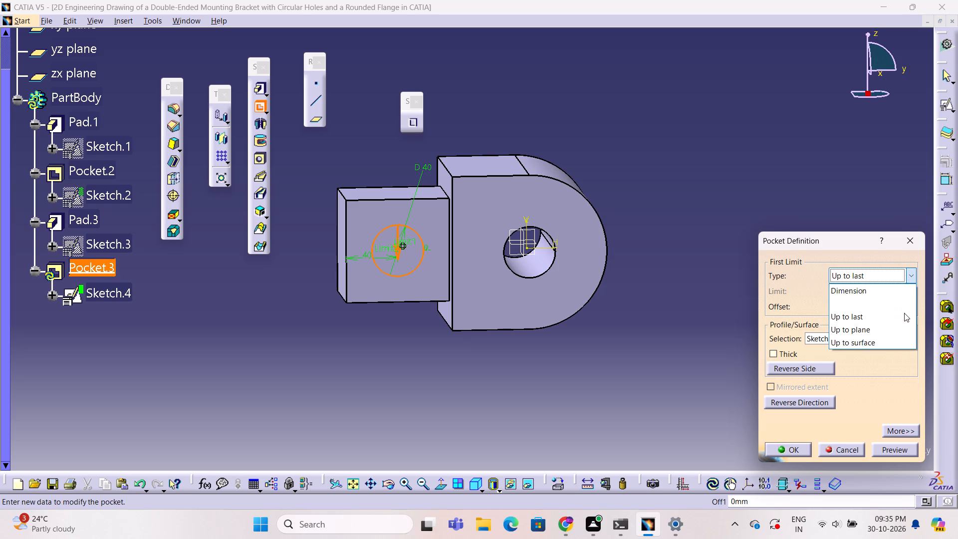
click(904, 313)
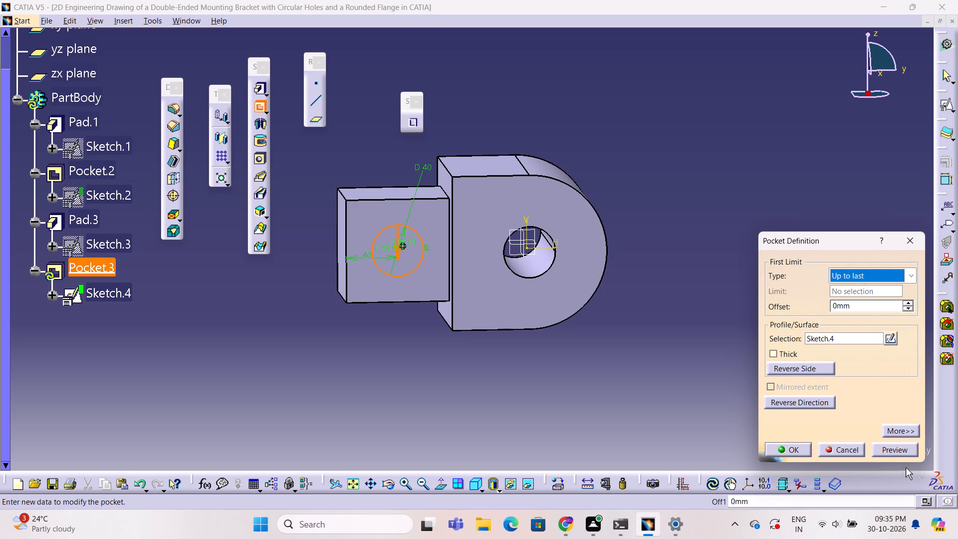
click(903, 454)
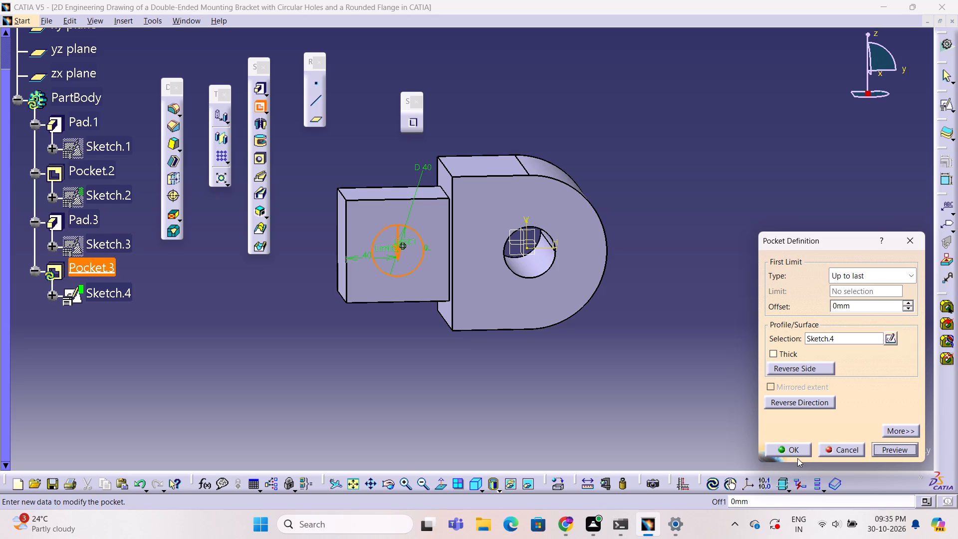
click(797, 455)
click(711, 415)
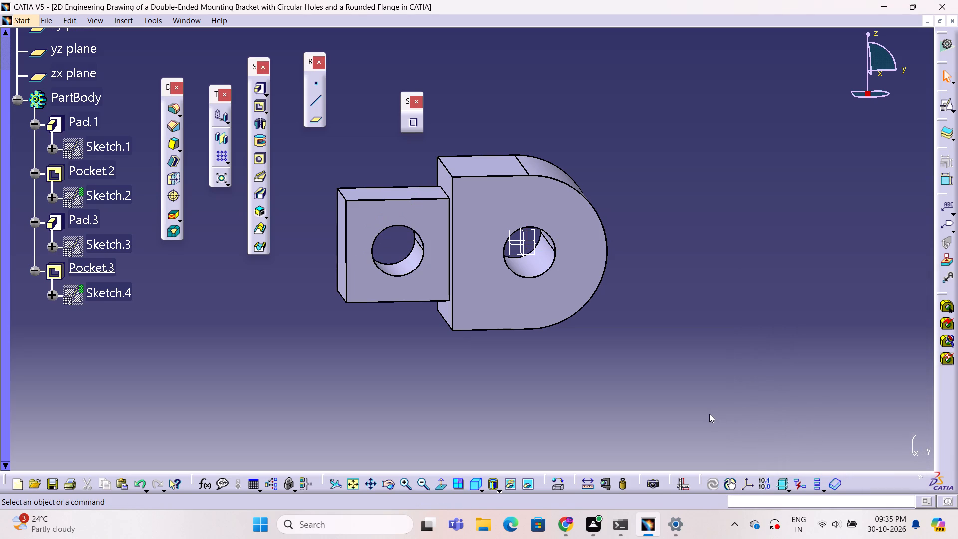
Start a positioned sketch on the rounded pad's flat upper face and draw a 25 mm horizontal line centred on the vertical axis.
click(485, 170)
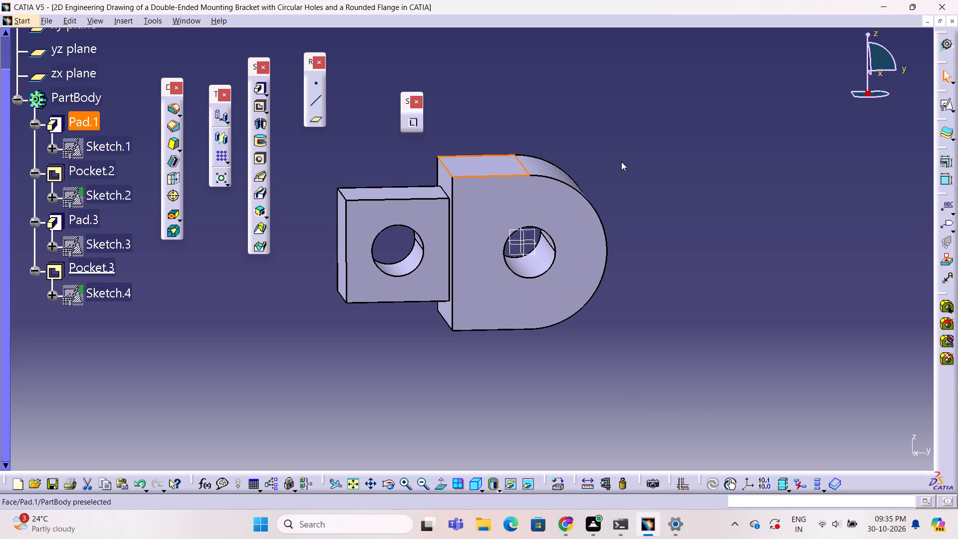
click(947, 102)
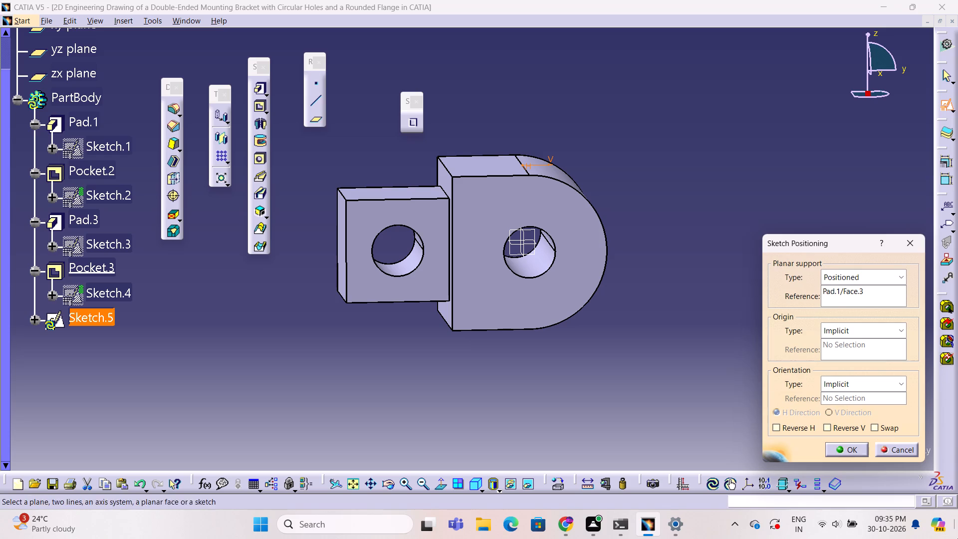
click(863, 450)
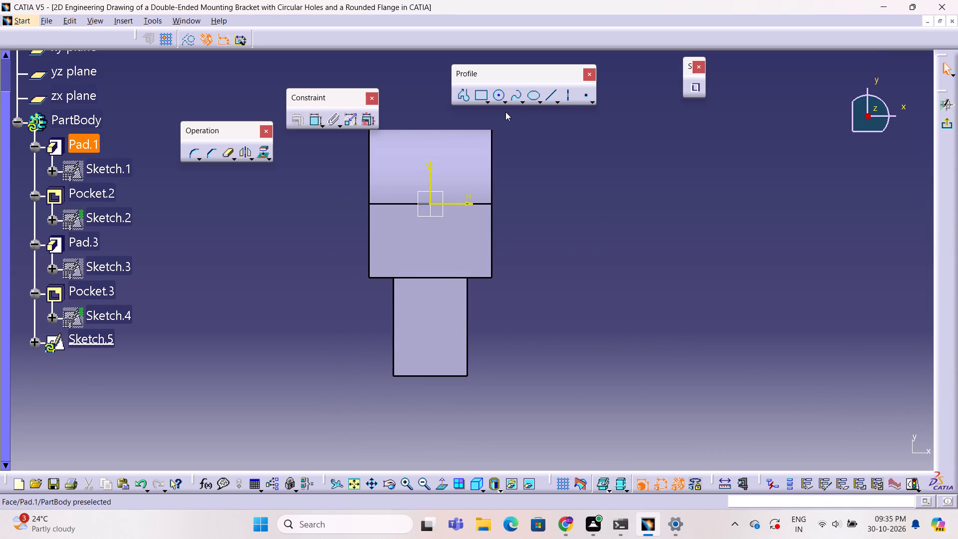
click(553, 96)
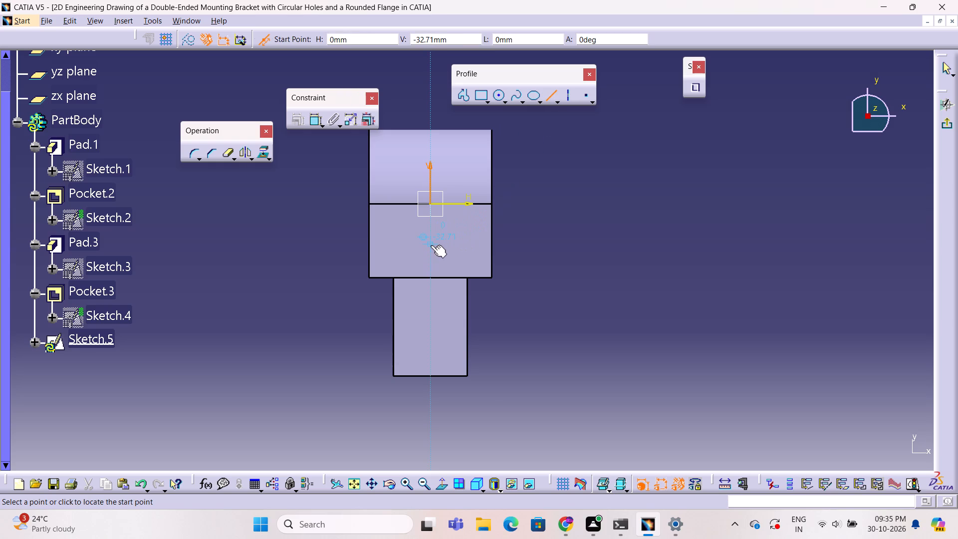
click(431, 245)
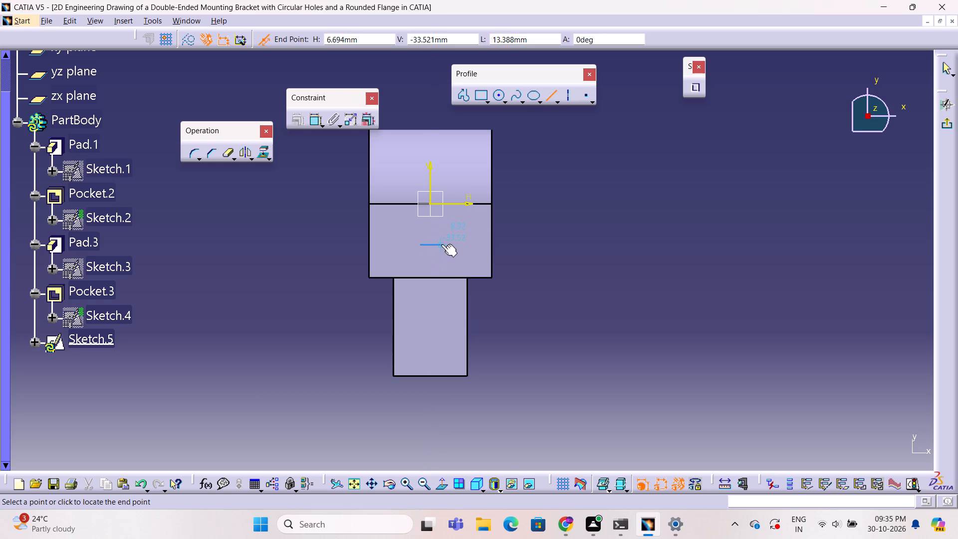
key(Tab)
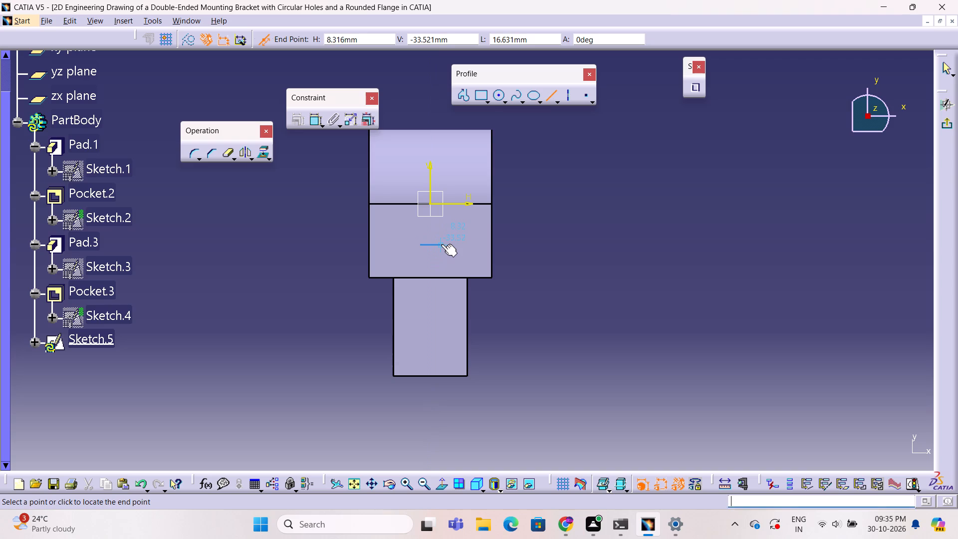
key(Tab)
key(Tab)
key(Tab)
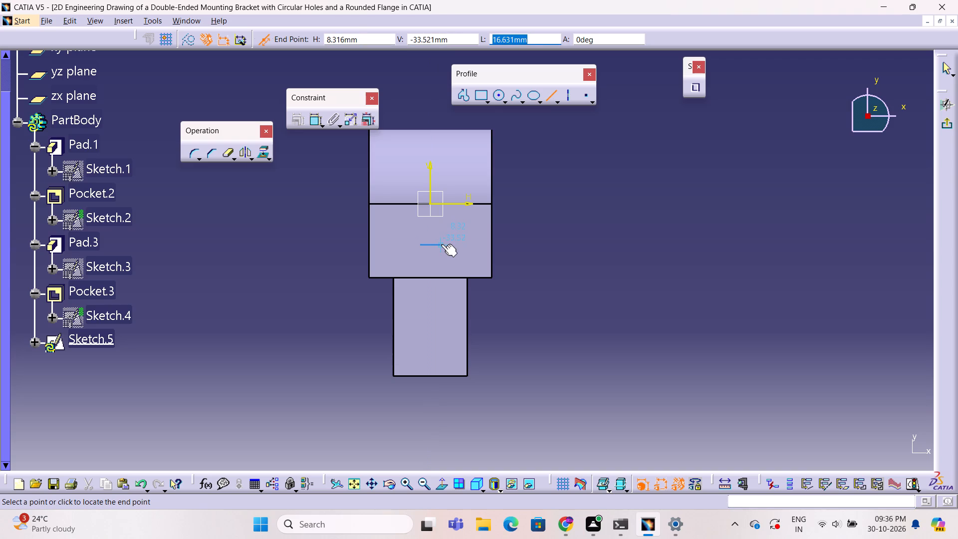
key(2)
key(5)
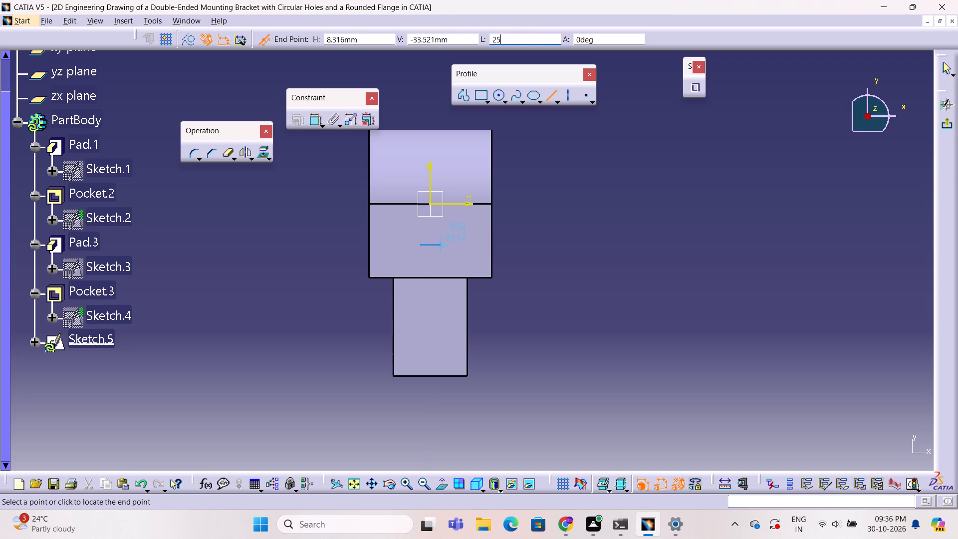
key(Return)
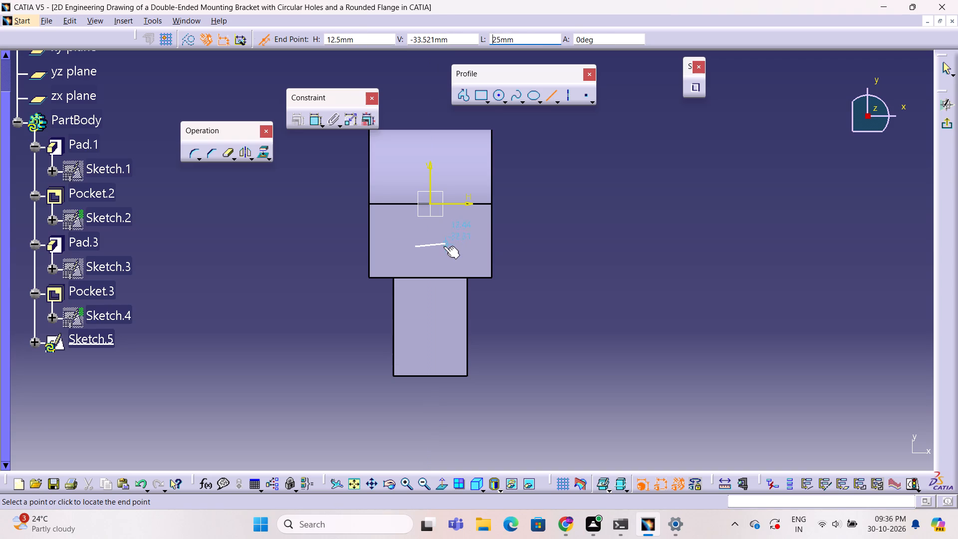
click(445, 248)
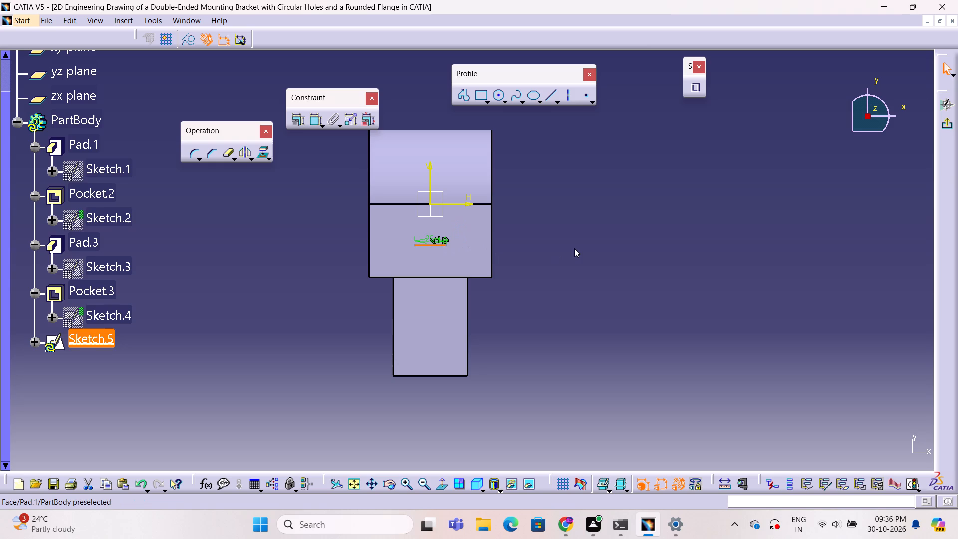
click(574, 248)
drag(417, 239, 418, 257)
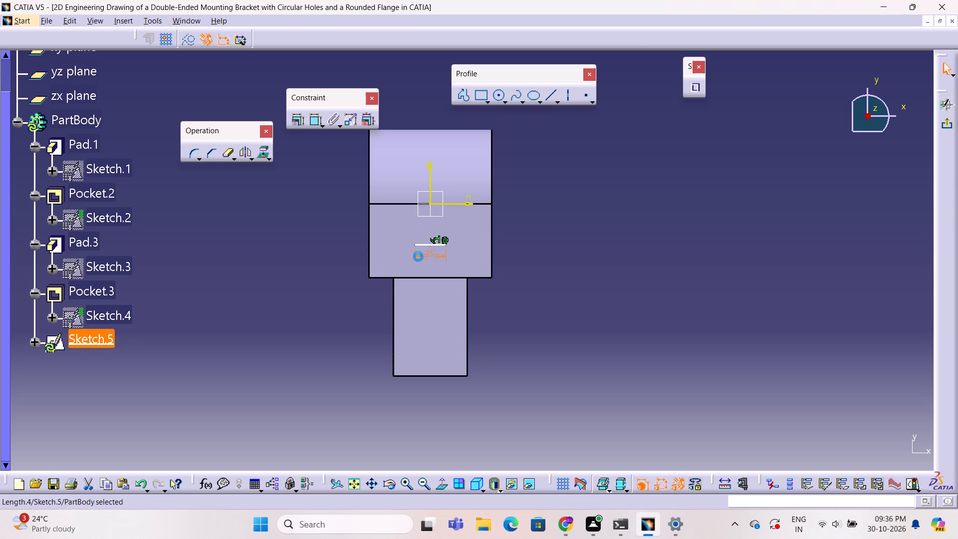
drag(418, 257, 418, 258)
click(546, 243)
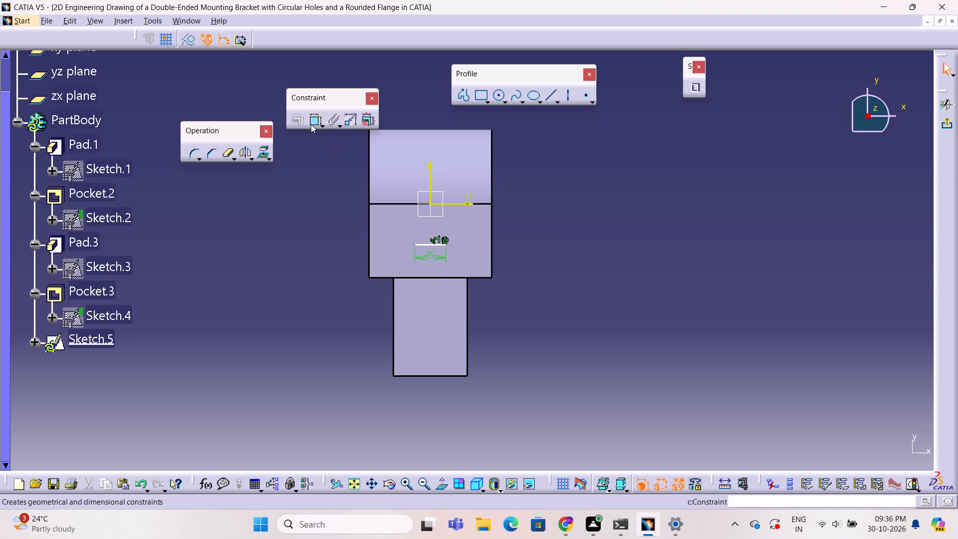
Constrain the 25 mm line to 20 mm from the rounded pad's edge adjoining the square section.
click(311, 124)
click(434, 246)
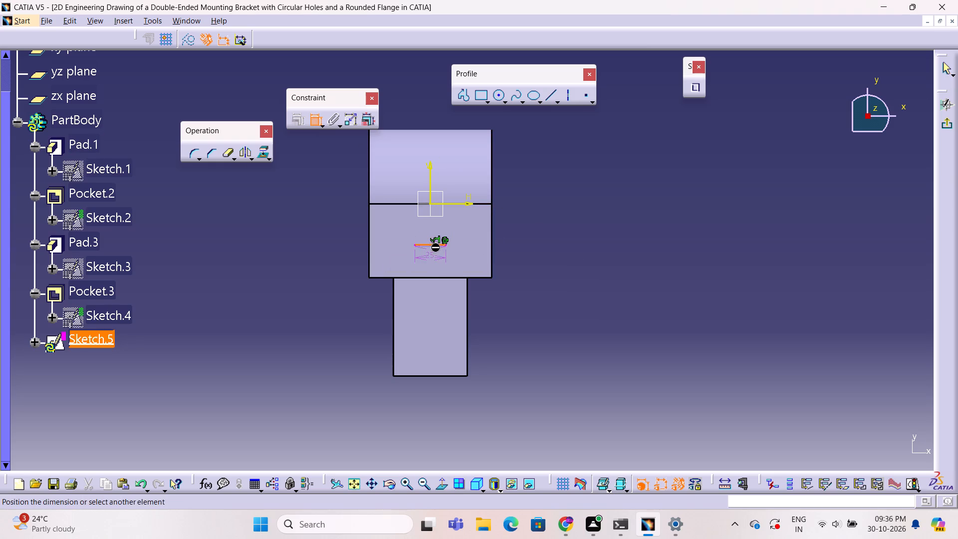
click(436, 278)
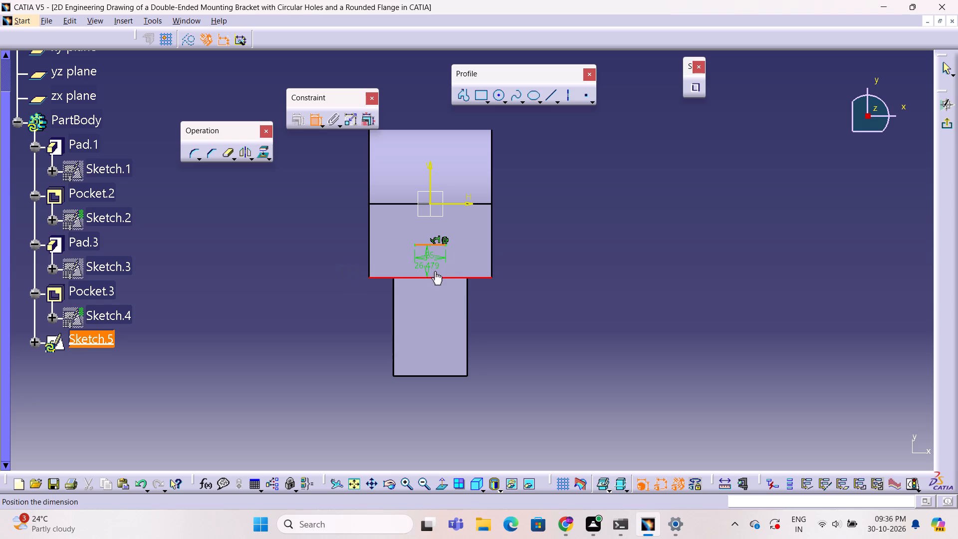
click(434, 271)
drag(426, 269, 326, 271)
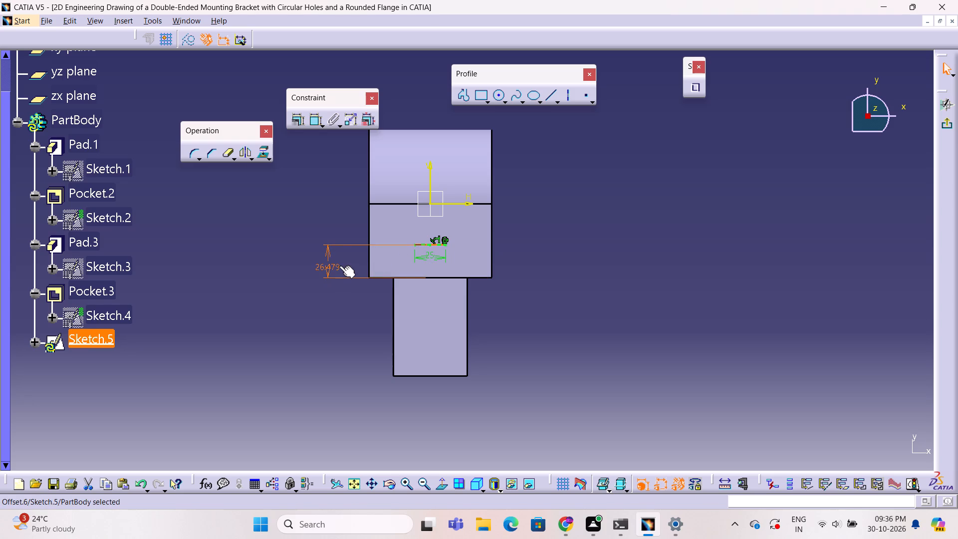
click(339, 266)
click(339, 266)
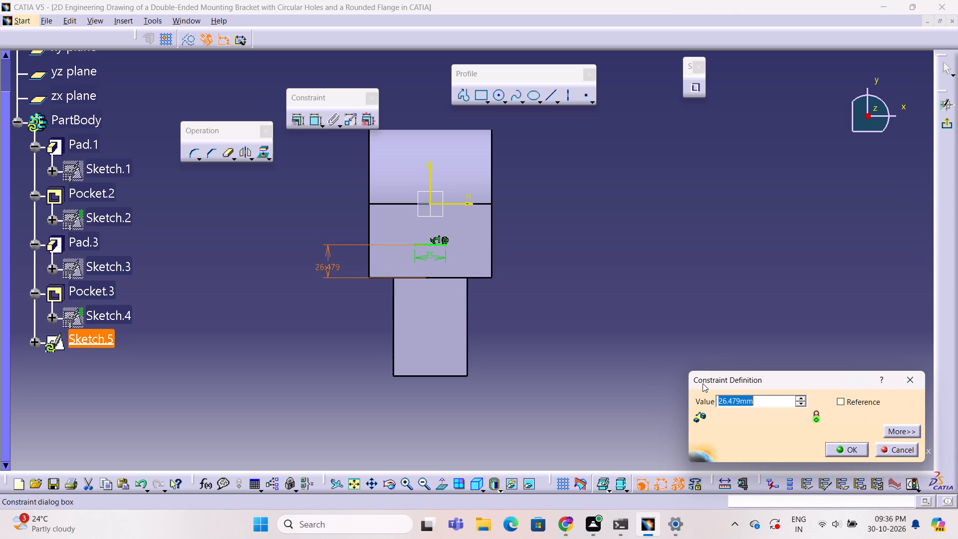
key(2)
key(0)
key(Return)
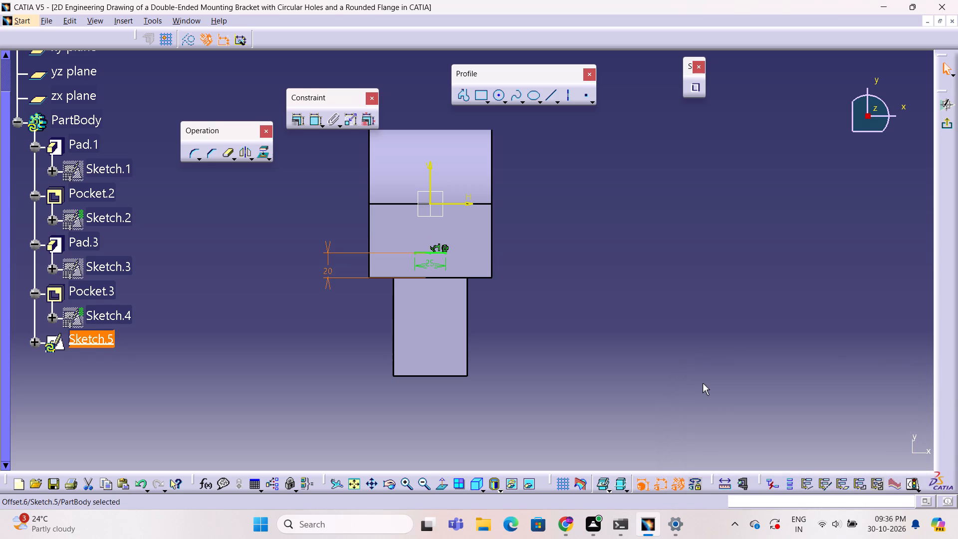
click(664, 321)
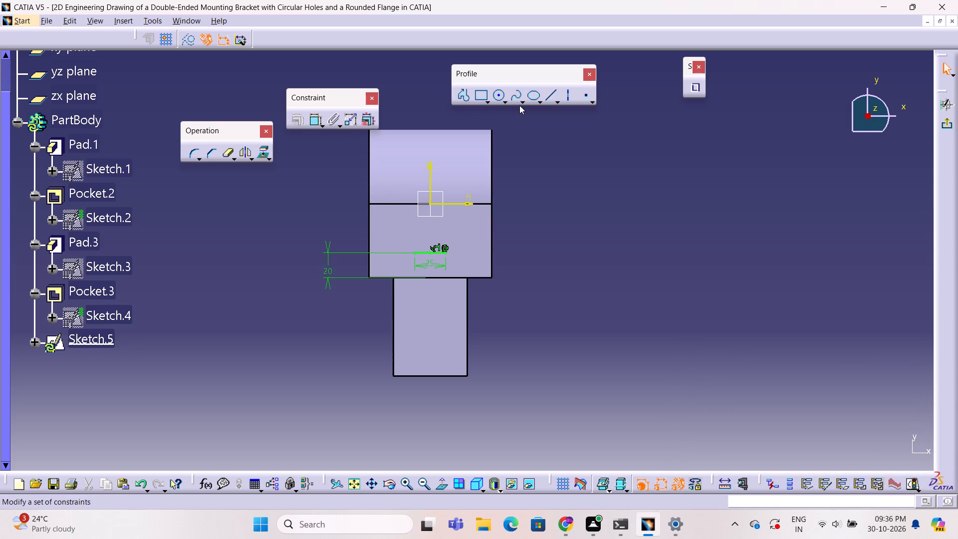
Draw a profile from the 25 mm line's ends that closes a rectangle about 118 mm long, extending past the rounded end.
click(467, 97)
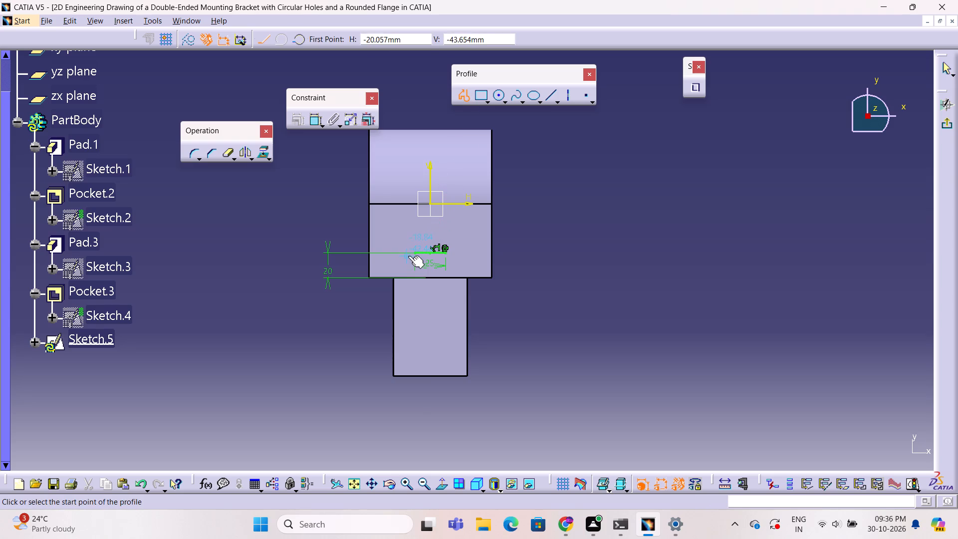
click(414, 253)
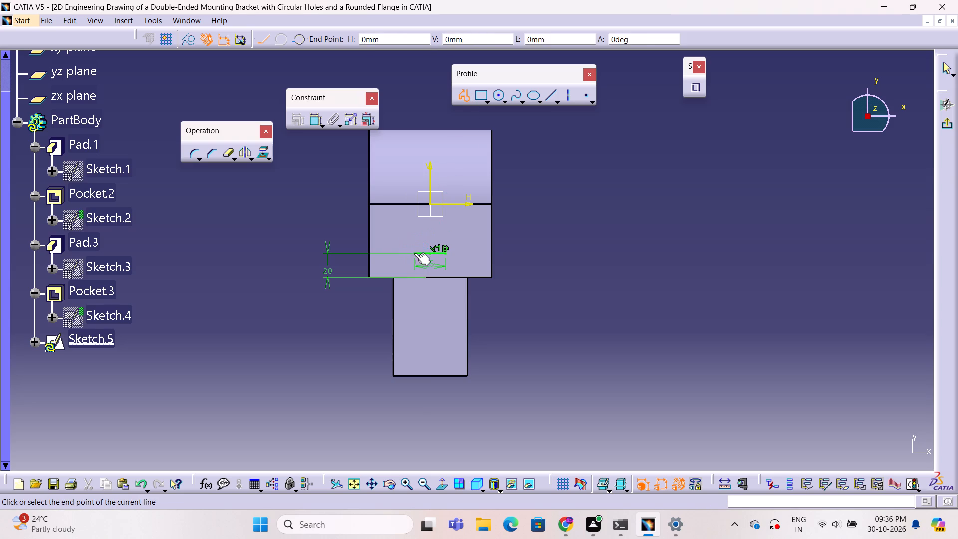
click(415, 107)
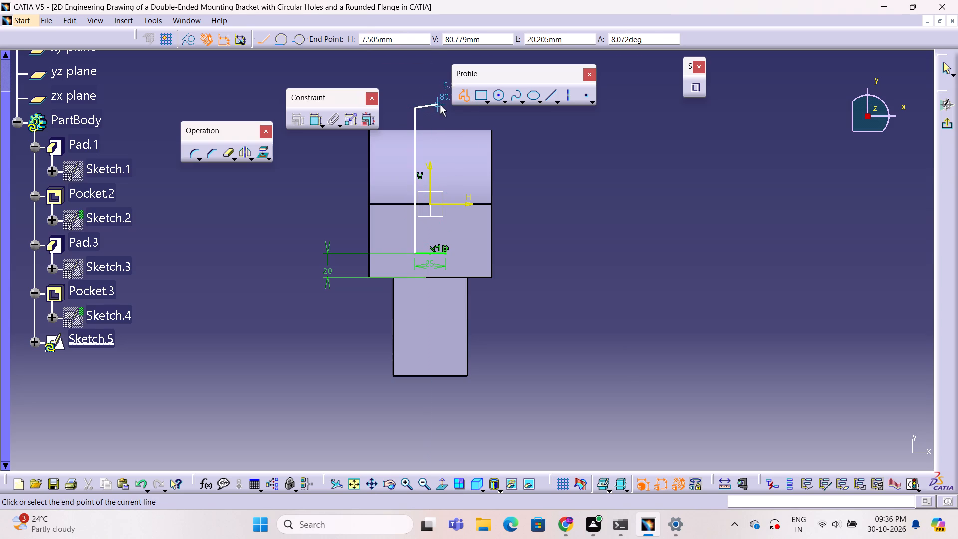
click(449, 107)
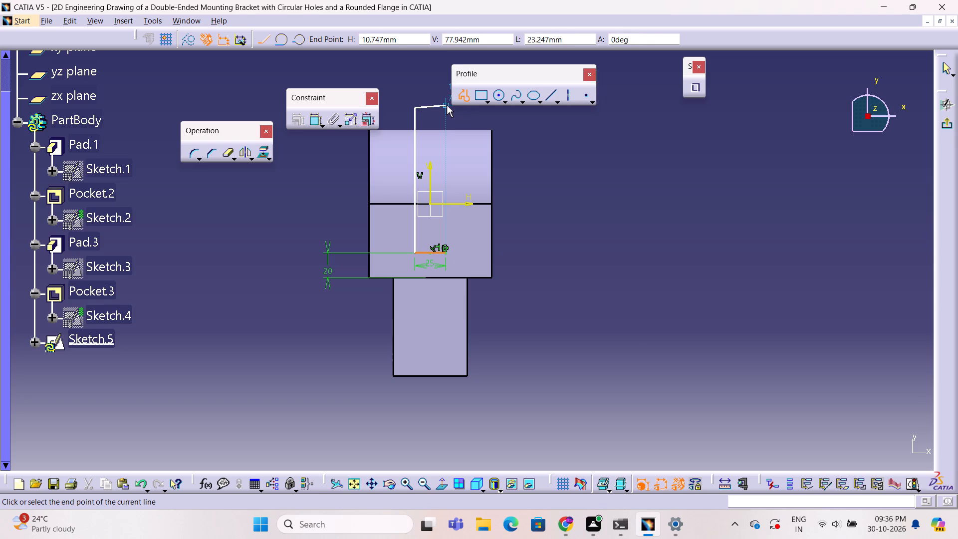
click(448, 111)
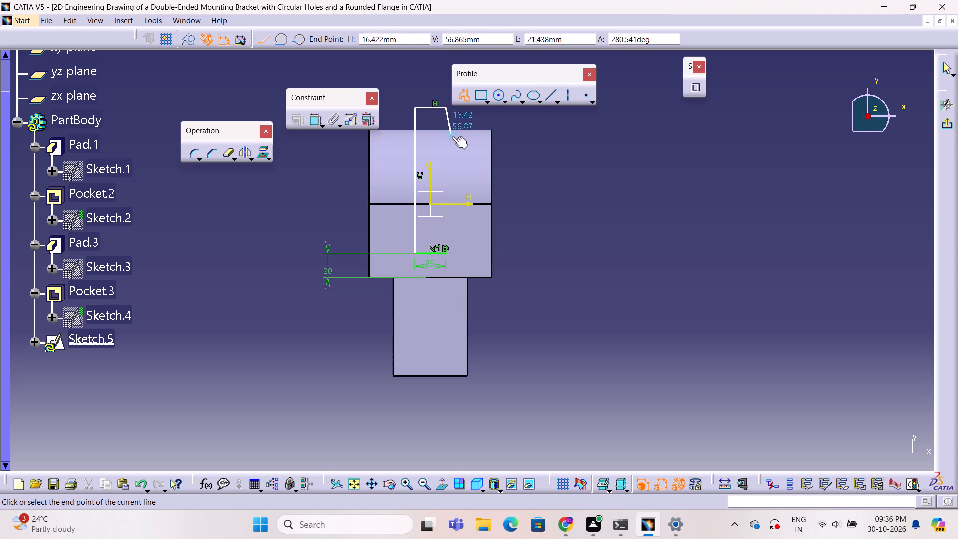
click(446, 252)
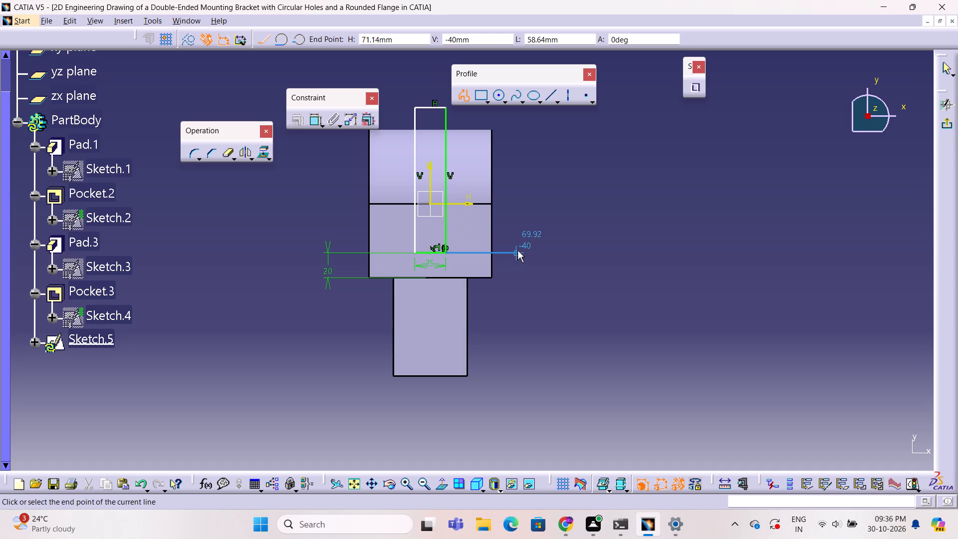
key(Escape)
key(Escape)
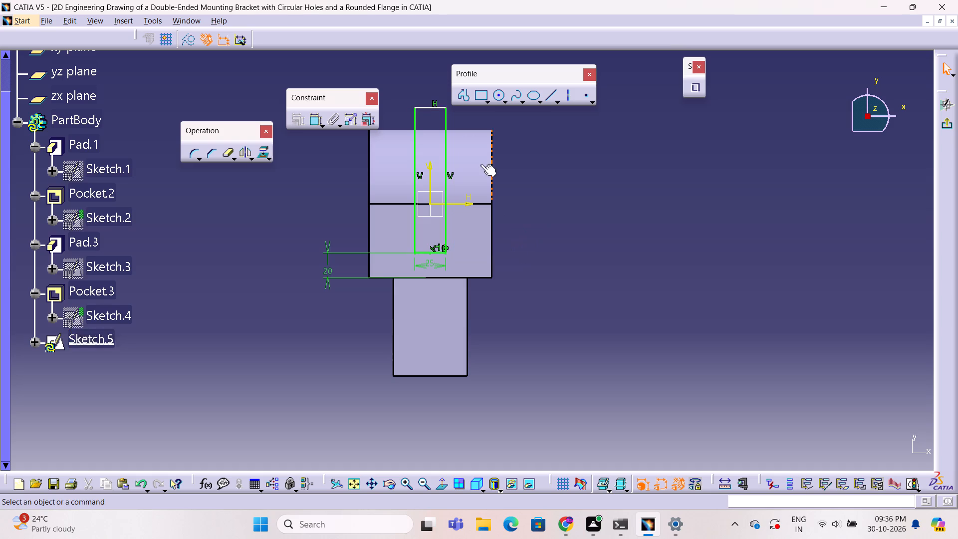
Move the rectangle's outer short edge closer to the rounded end, keeping it beyond the body.
drag(433, 107, 433, 118)
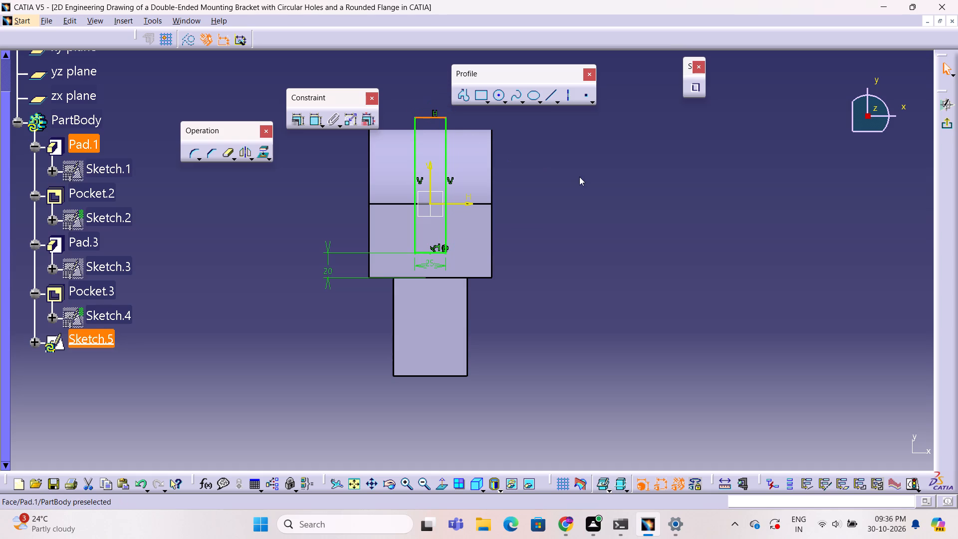
click(579, 177)
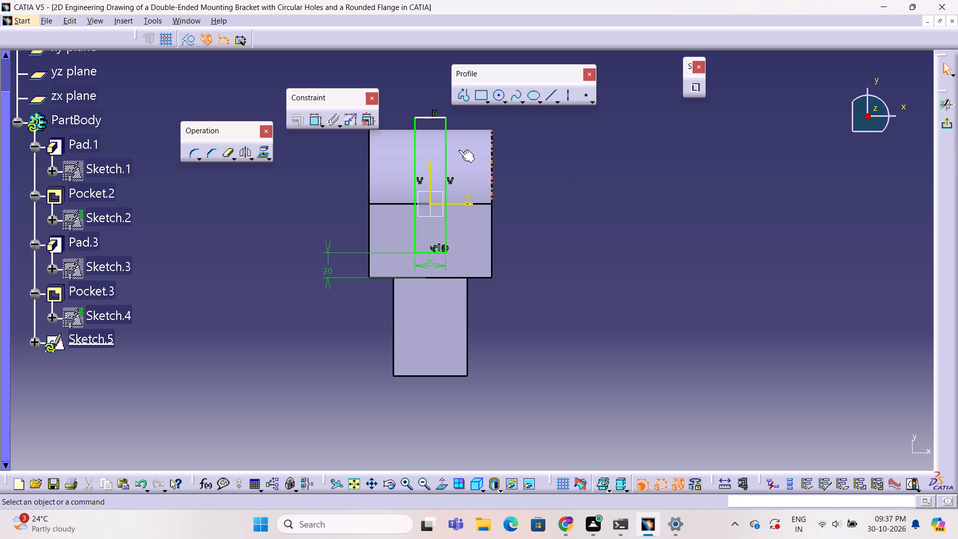
click(429, 119)
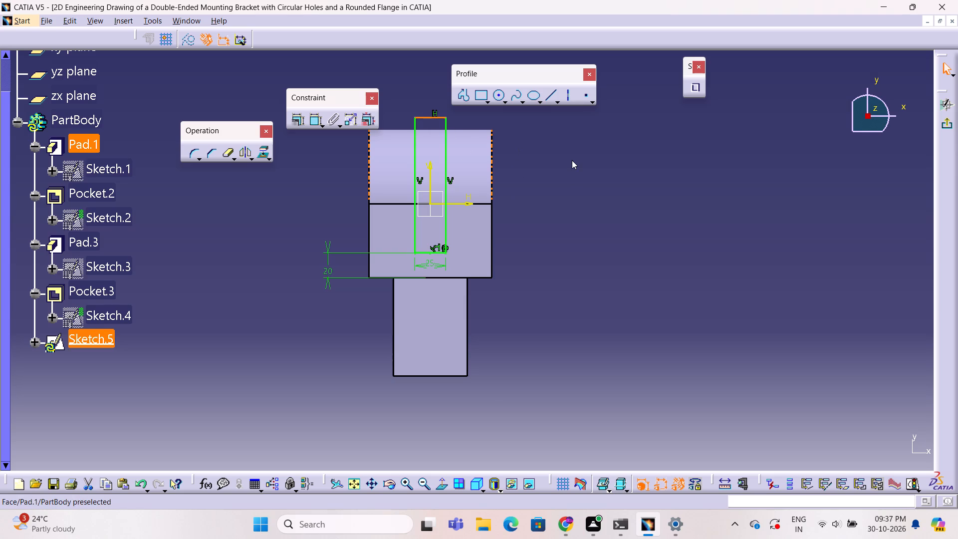
Delete the rectangle's outer short edge beyond the rounded end.
key(Delete)
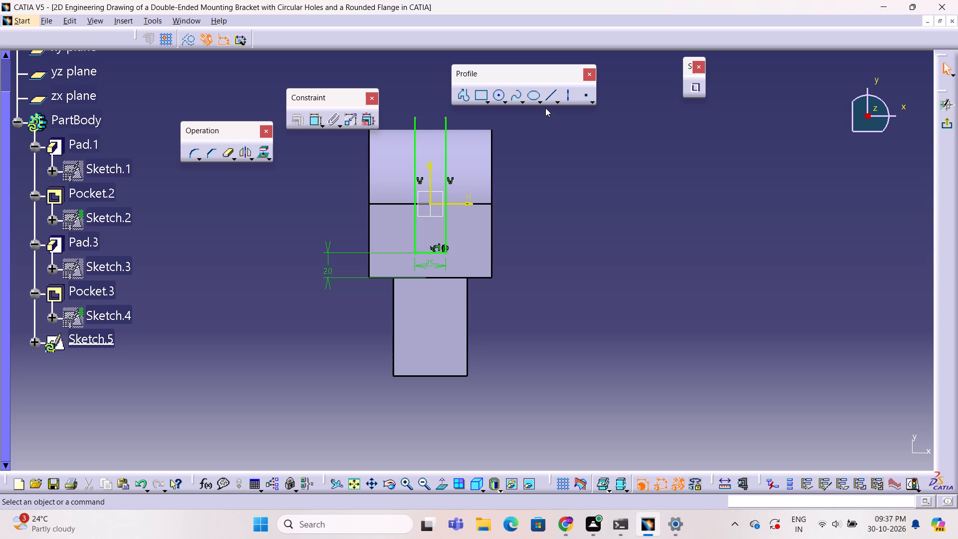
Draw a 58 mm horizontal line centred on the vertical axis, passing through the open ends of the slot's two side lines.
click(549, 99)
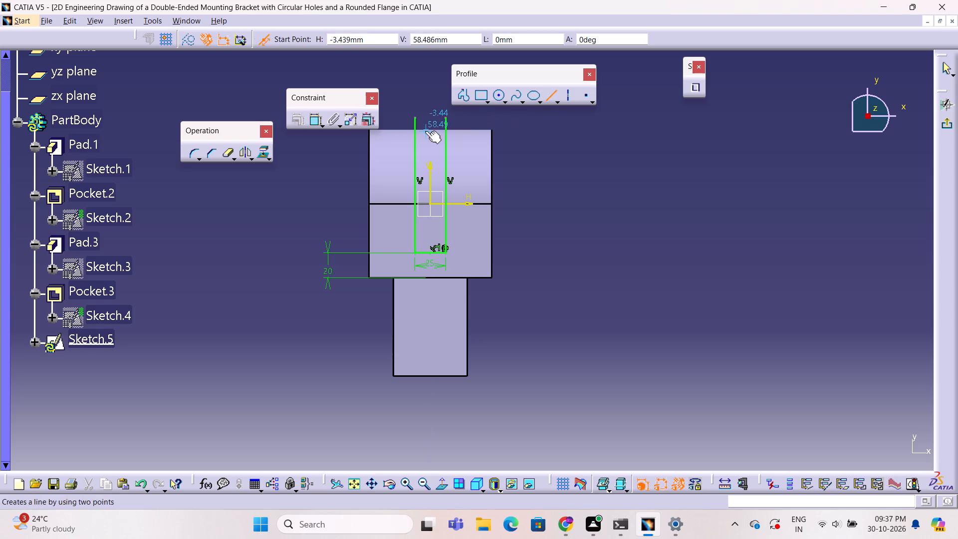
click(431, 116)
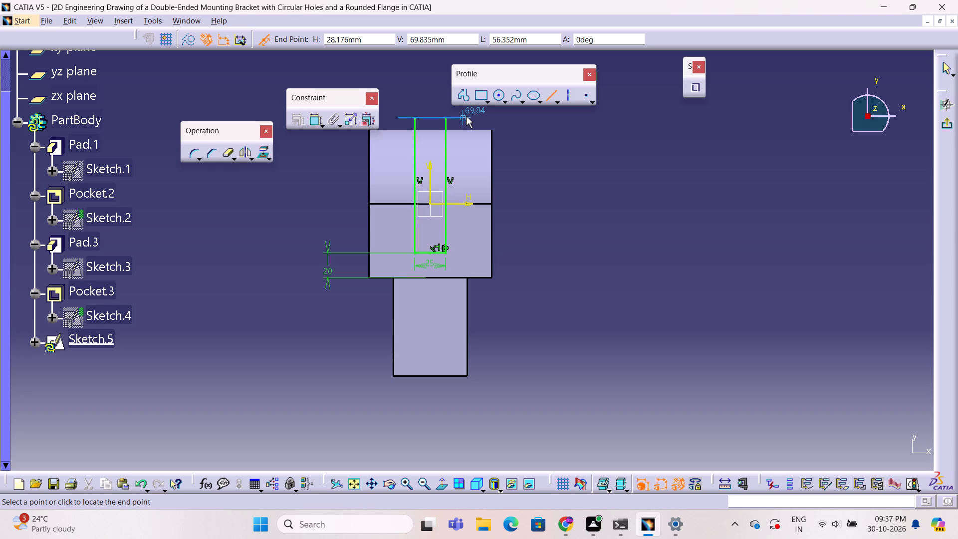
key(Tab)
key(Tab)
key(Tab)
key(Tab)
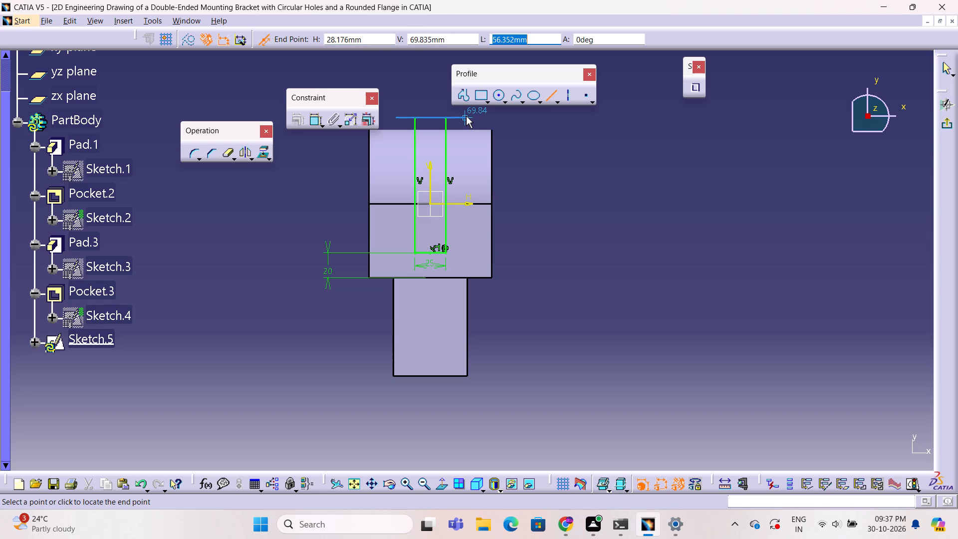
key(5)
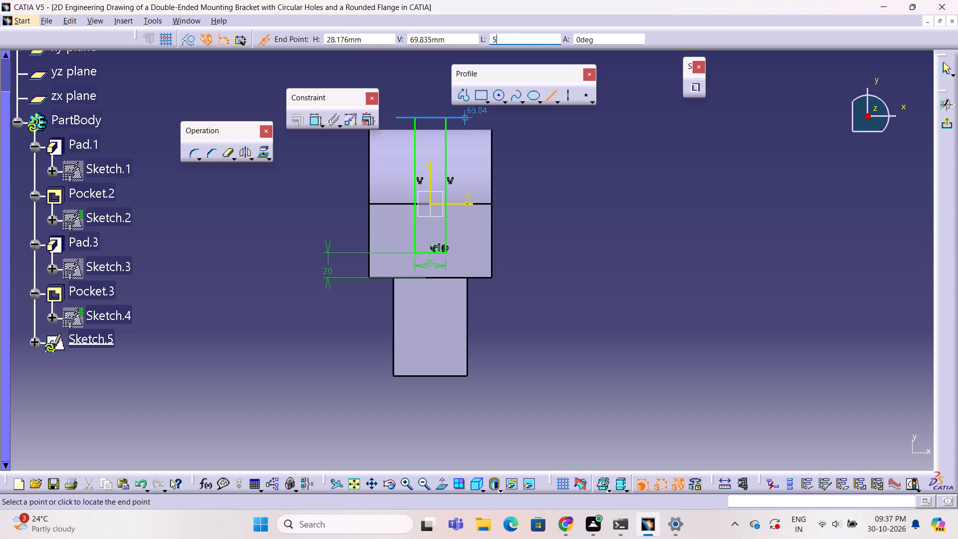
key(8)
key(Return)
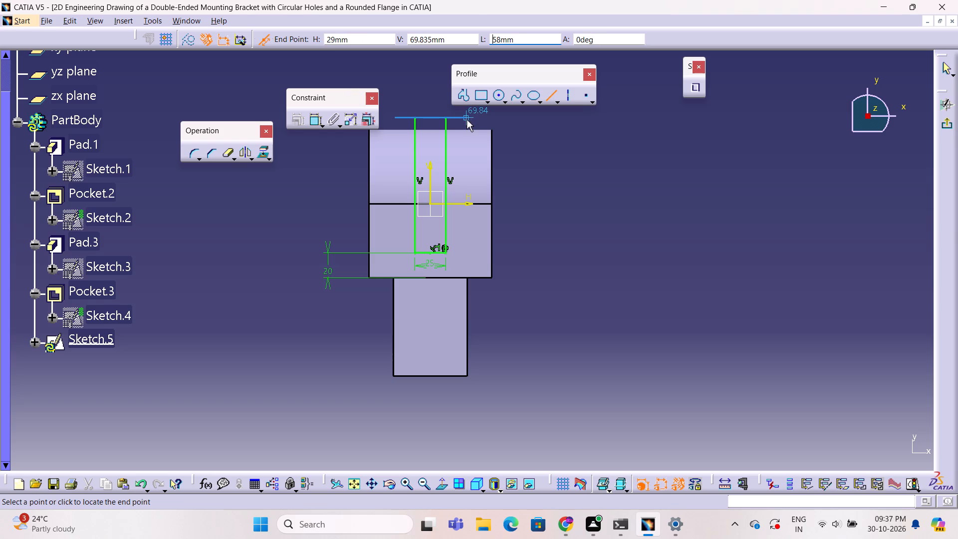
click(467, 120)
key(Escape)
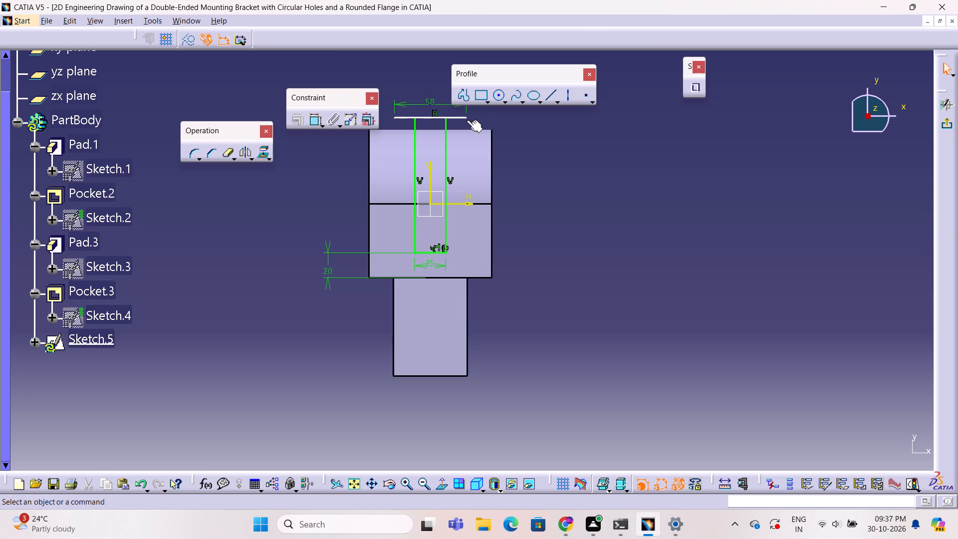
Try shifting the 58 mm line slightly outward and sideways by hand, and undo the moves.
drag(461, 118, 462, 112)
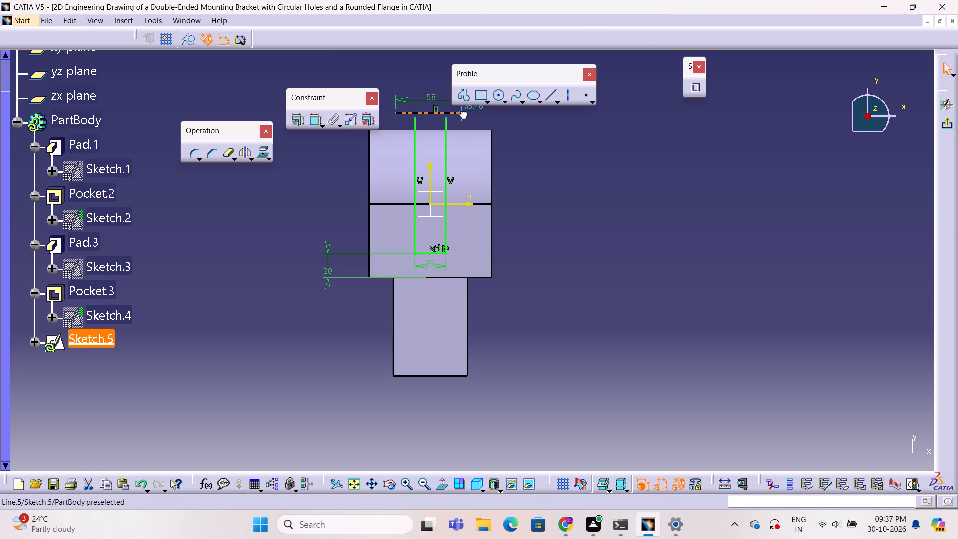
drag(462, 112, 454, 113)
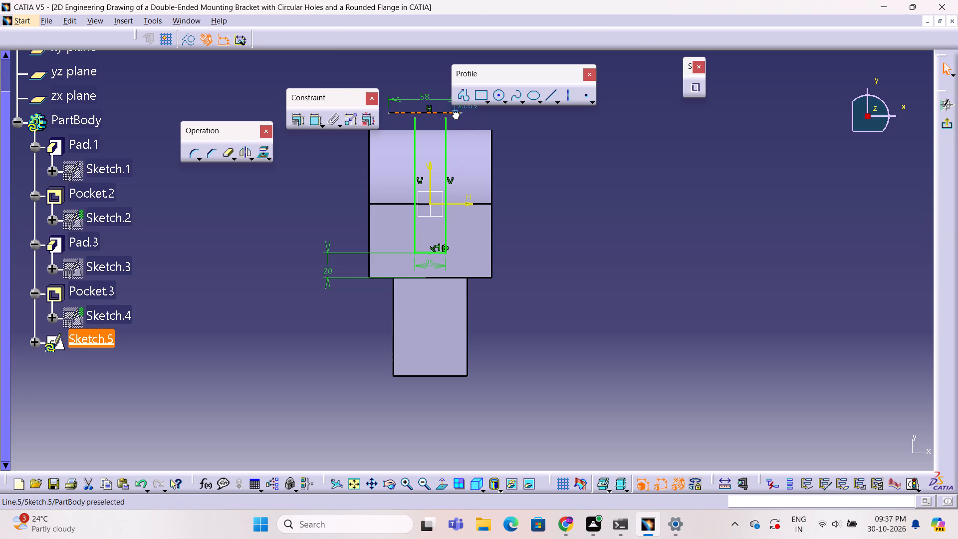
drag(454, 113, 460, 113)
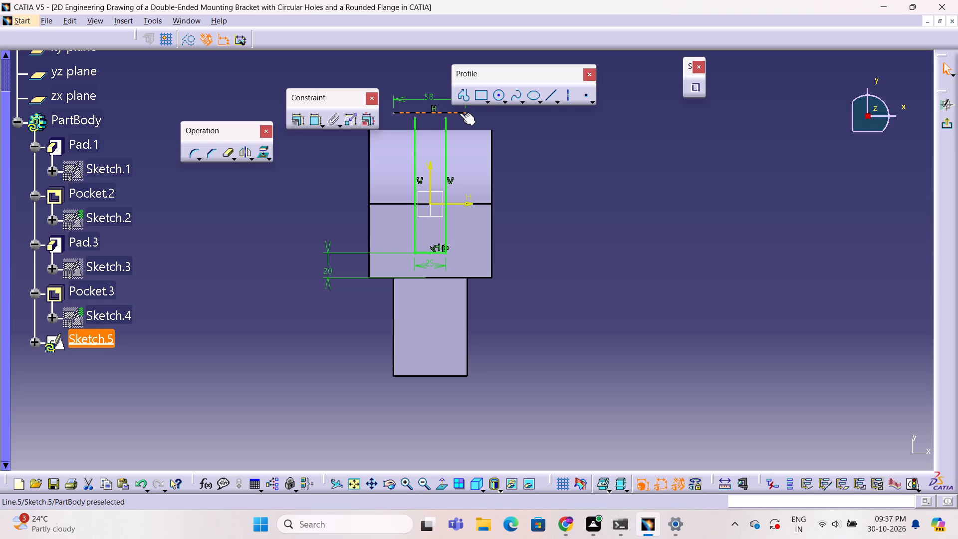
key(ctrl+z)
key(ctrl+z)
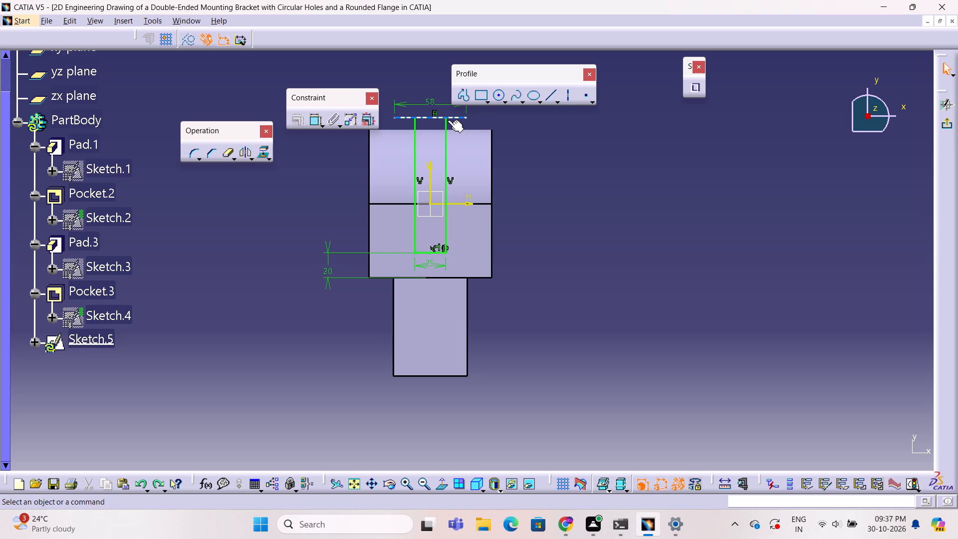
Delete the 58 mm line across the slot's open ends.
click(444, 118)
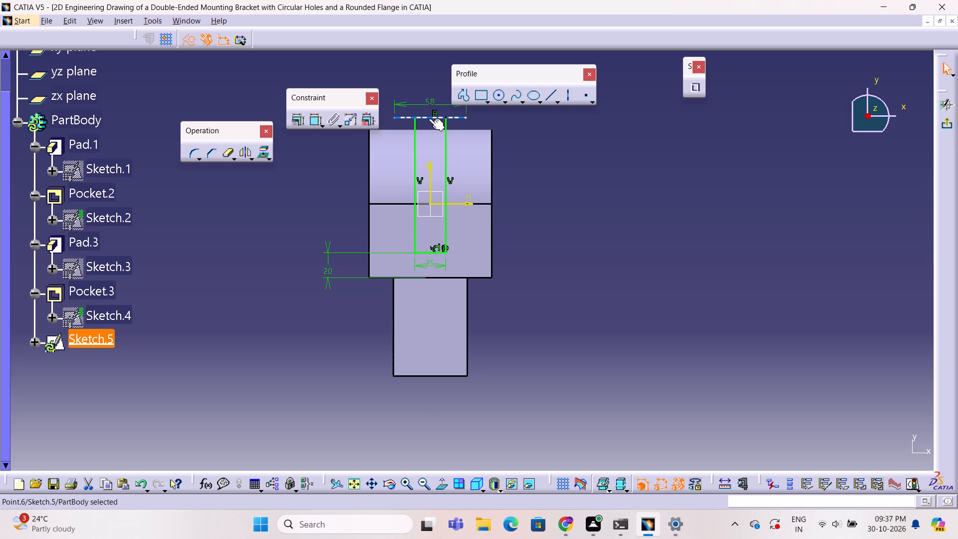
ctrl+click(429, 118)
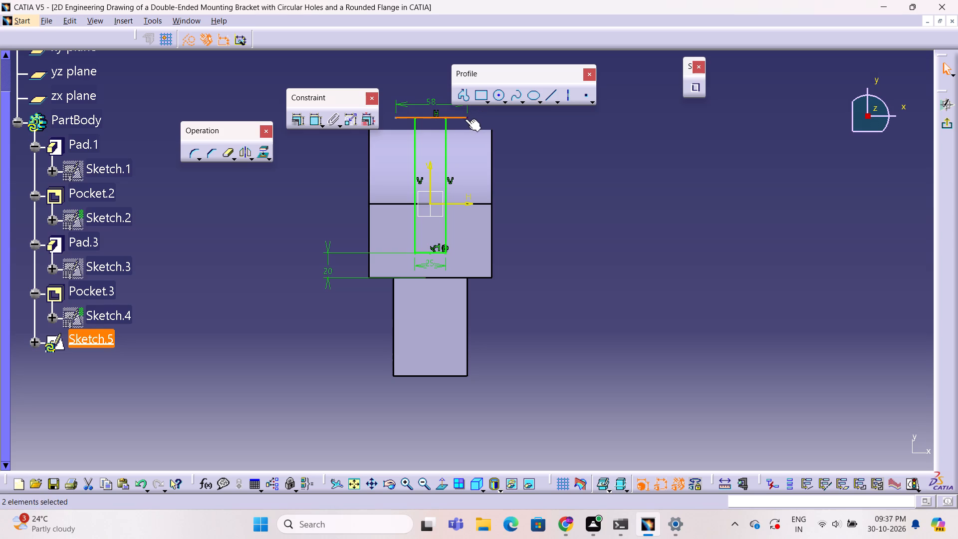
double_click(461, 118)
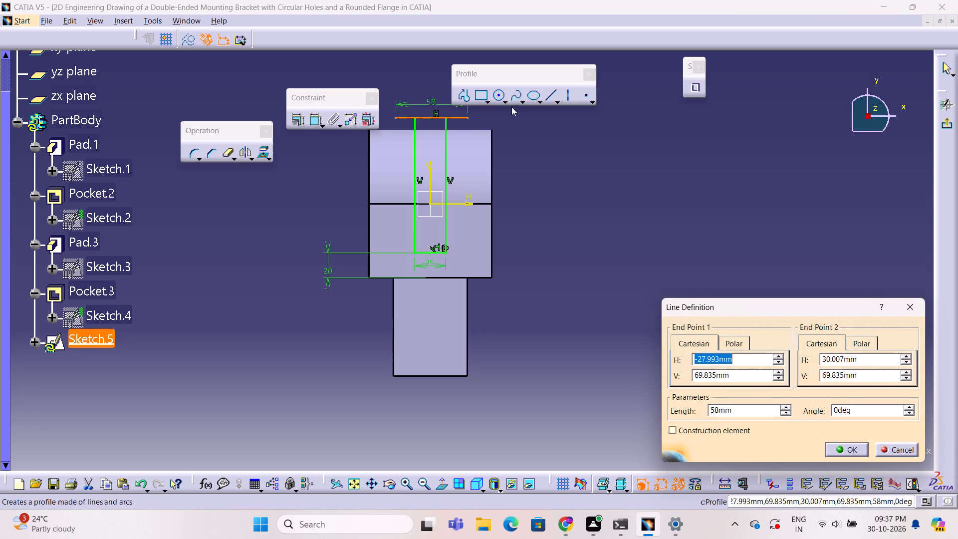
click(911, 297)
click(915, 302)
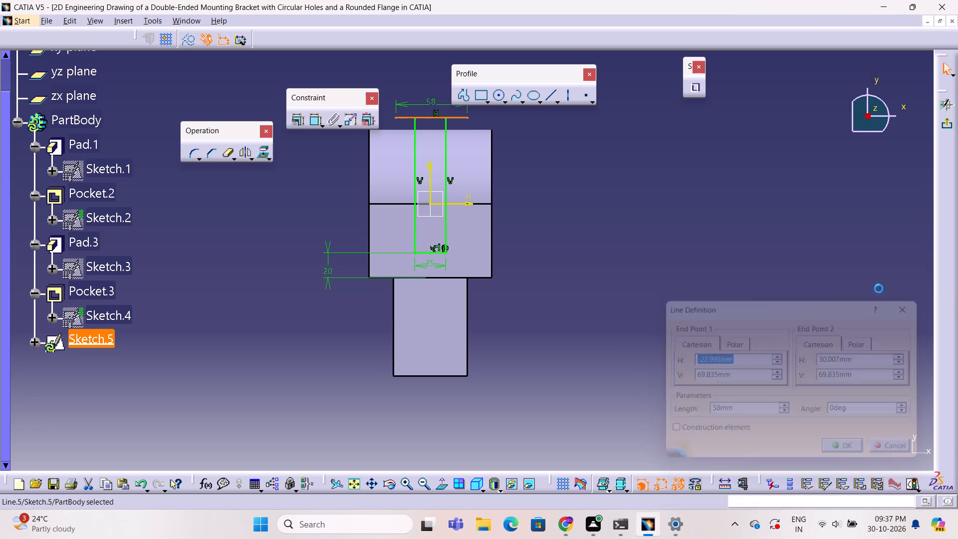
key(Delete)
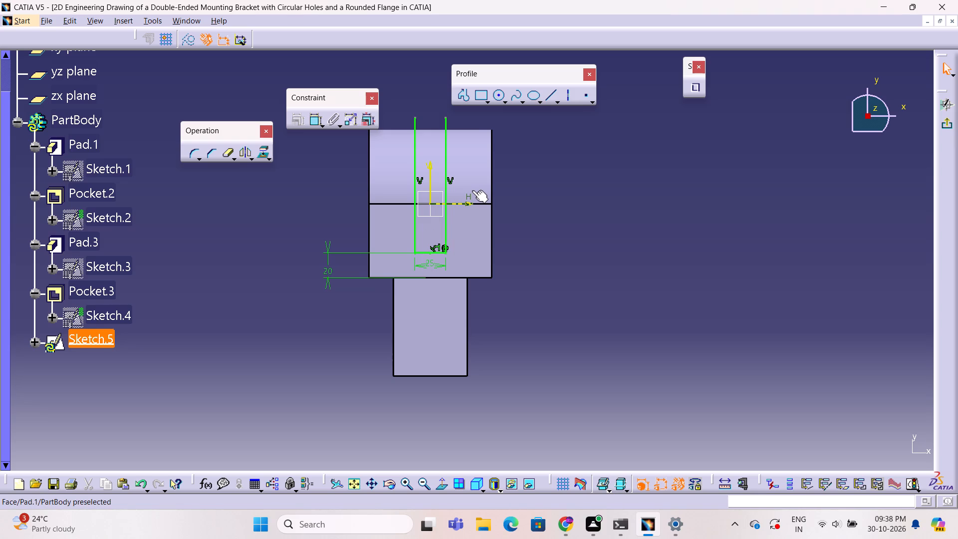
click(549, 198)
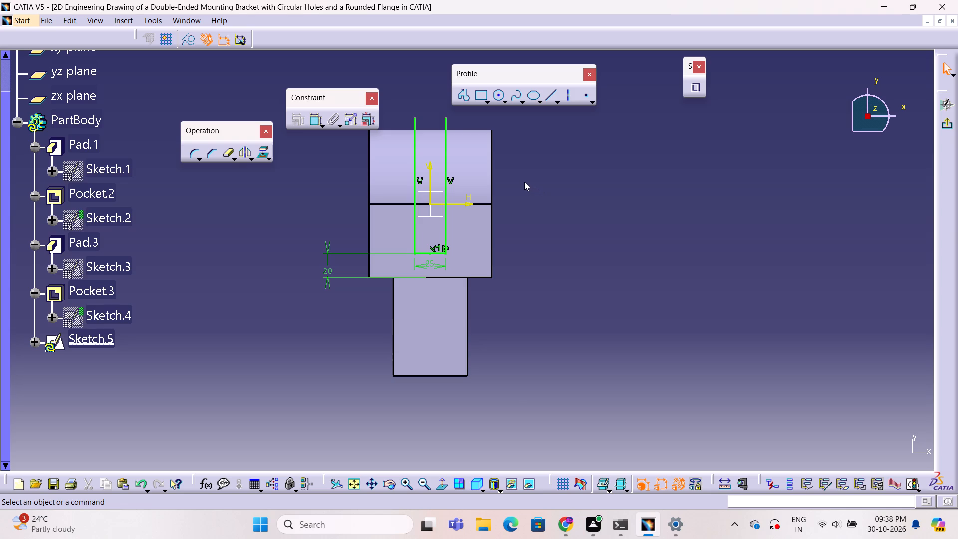
Draw a 58 mm horizontal line centred on the vertical axis at the open ends of the slot's side lines.
click(548, 102)
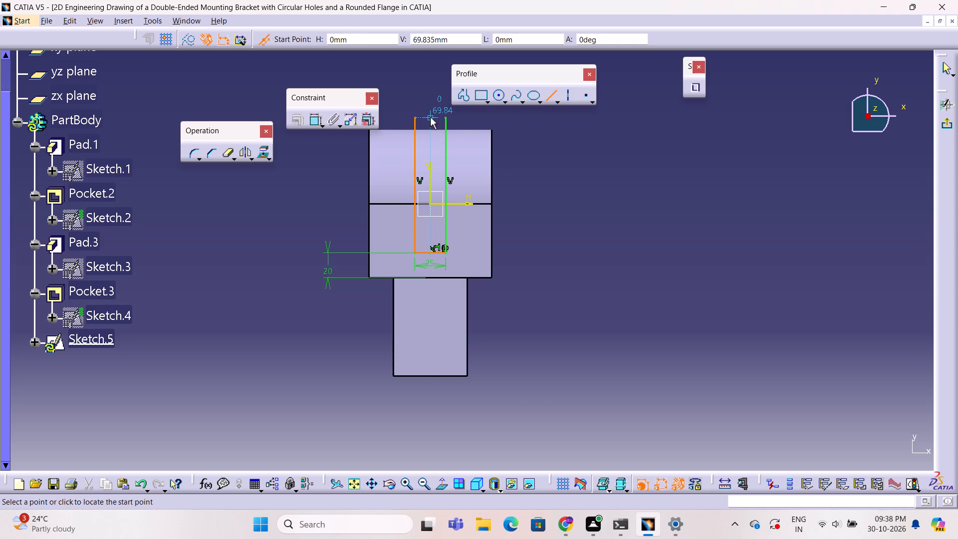
click(430, 116)
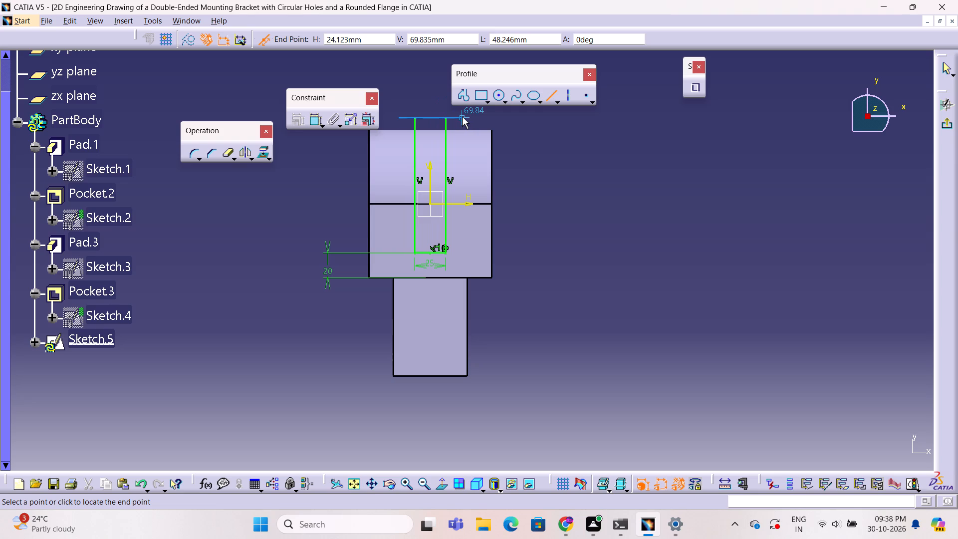
key(Tab)
key(Tab)
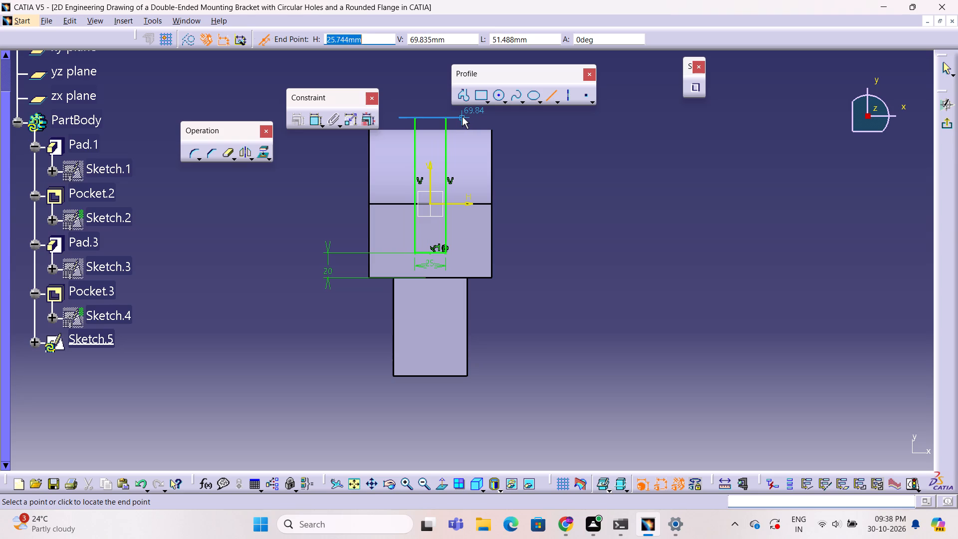
key(Tab)
key(Tab)
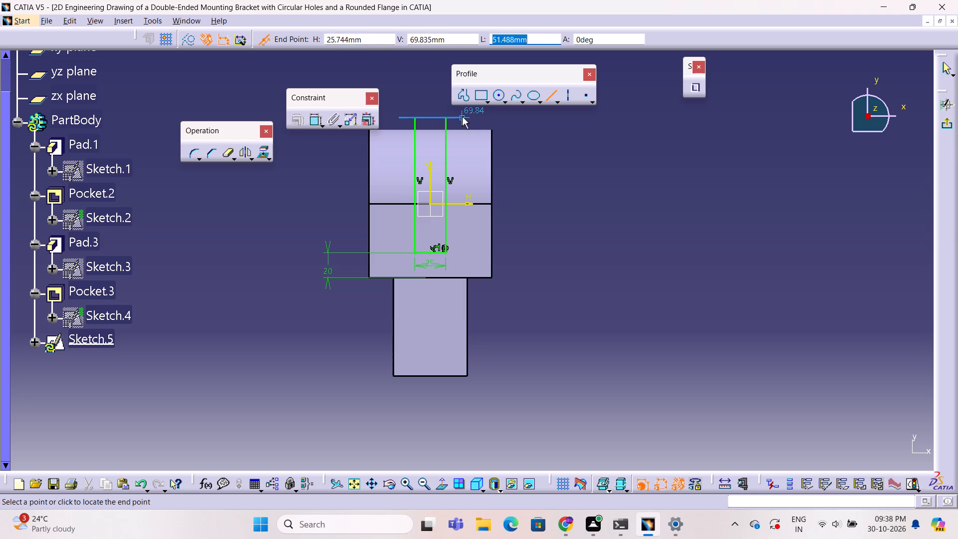
key(5)
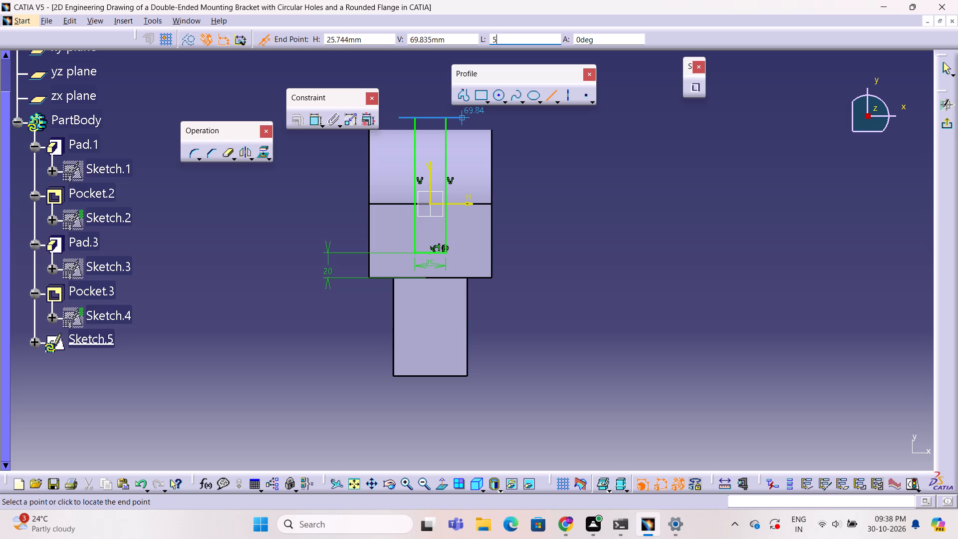
key(8)
key(Return)
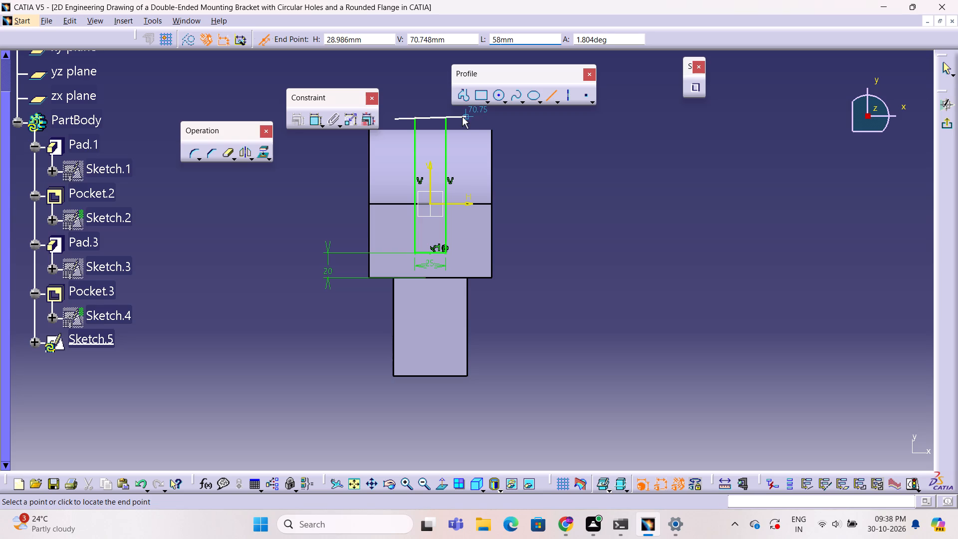
click(464, 119)
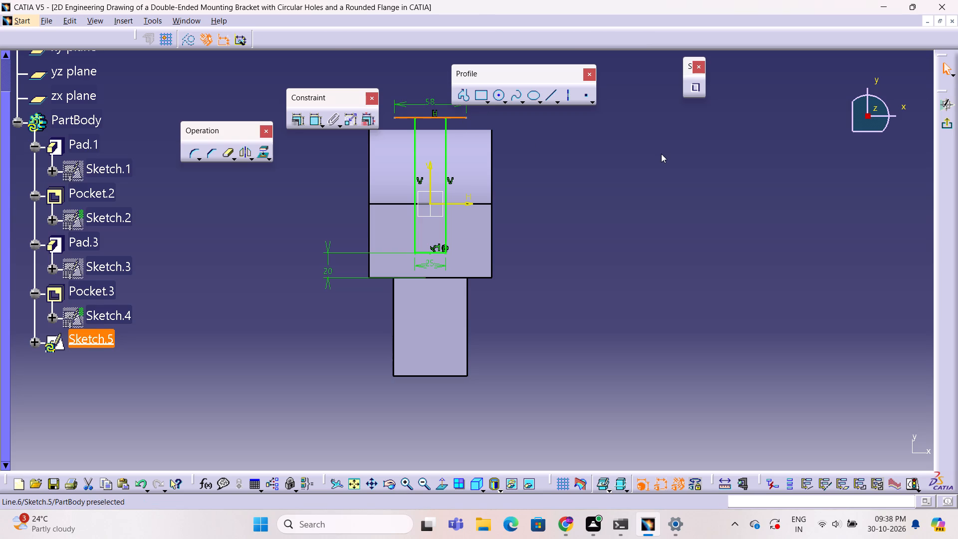
key(Escape)
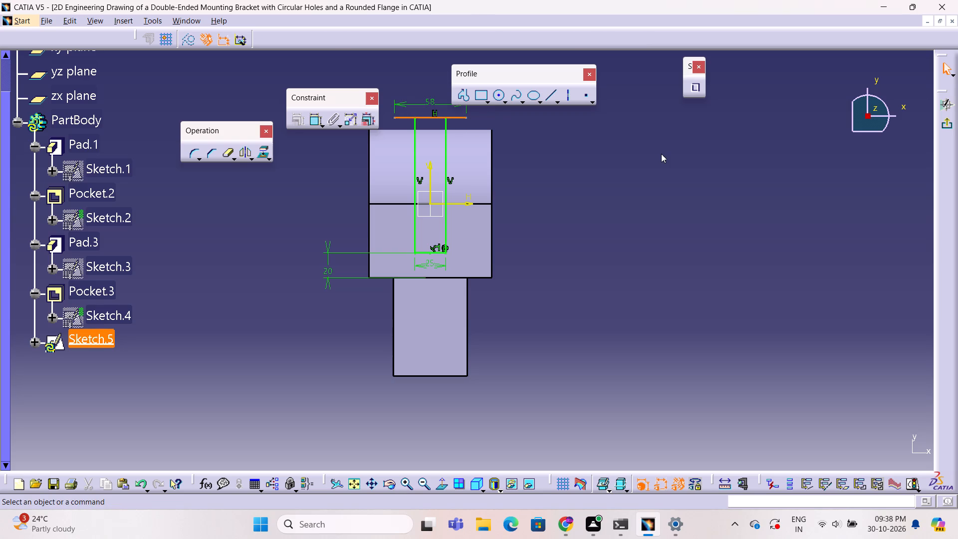
Constrain the open endpoint of the slot's right side line to be coincident with the 58 mm line.
click(446, 119)
ctrl+click(433, 119)
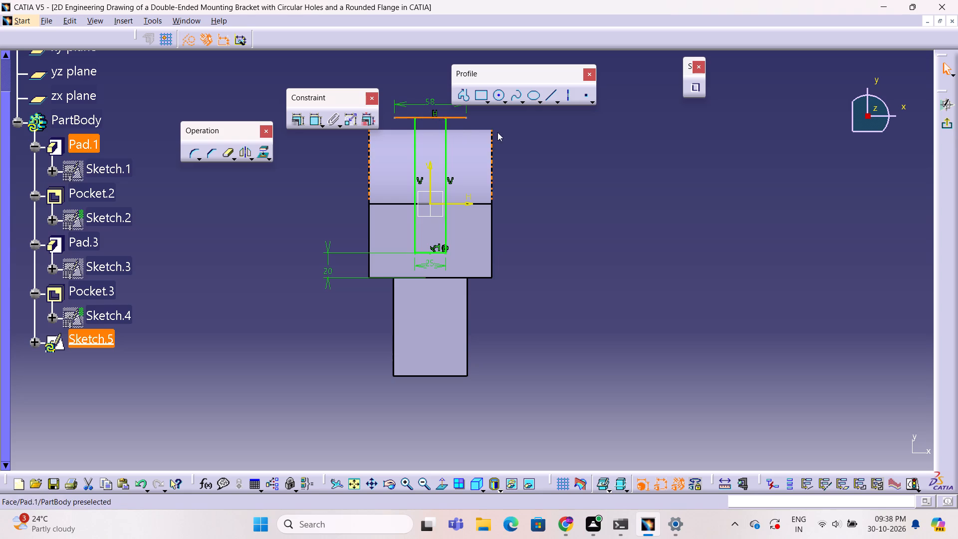
click(295, 119)
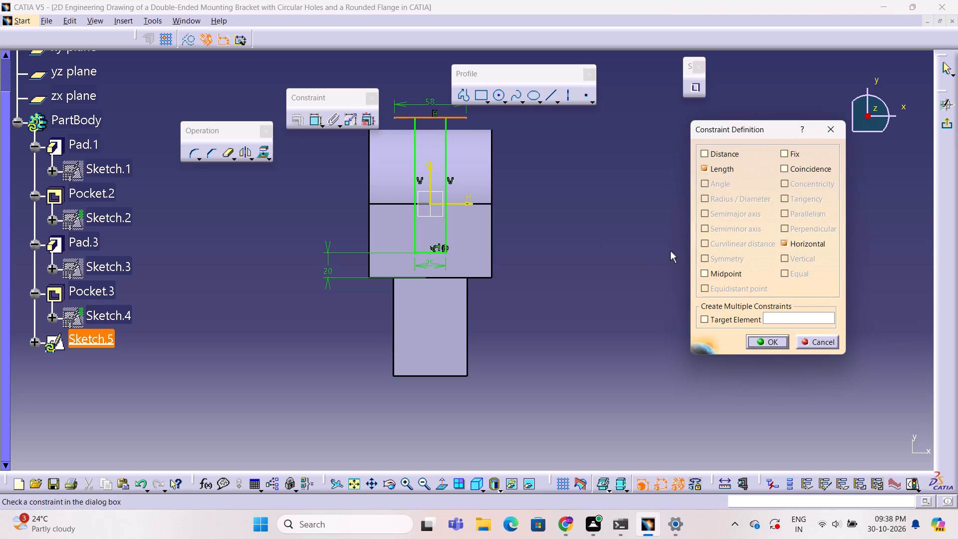
click(784, 170)
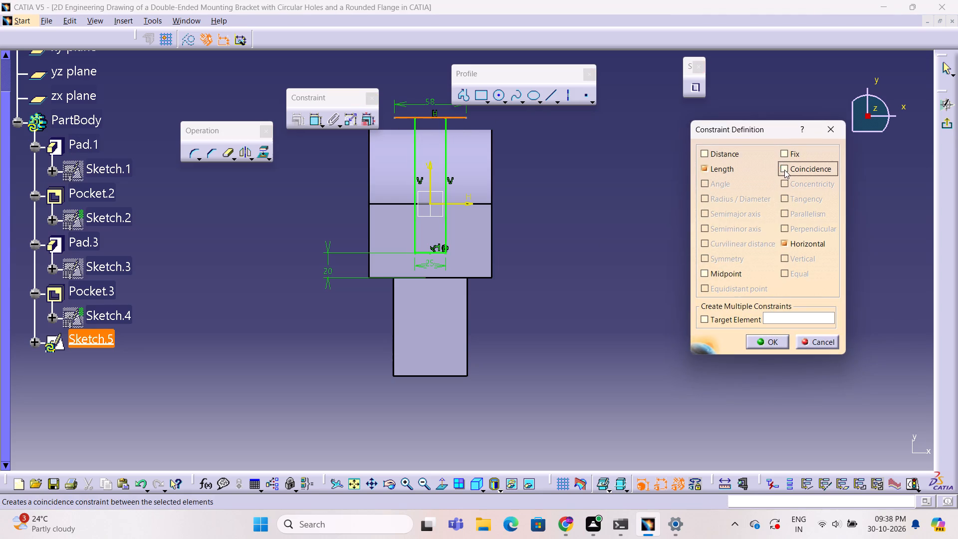
click(780, 342)
click(573, 286)
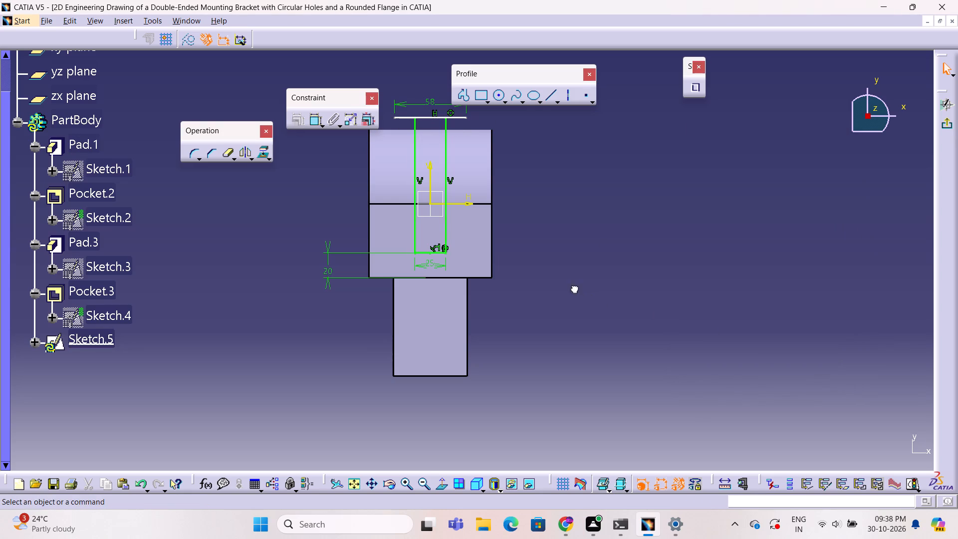
Constrain the open endpoint of the slot's left side line to be coincident with the 58 mm line.
click(414, 117)
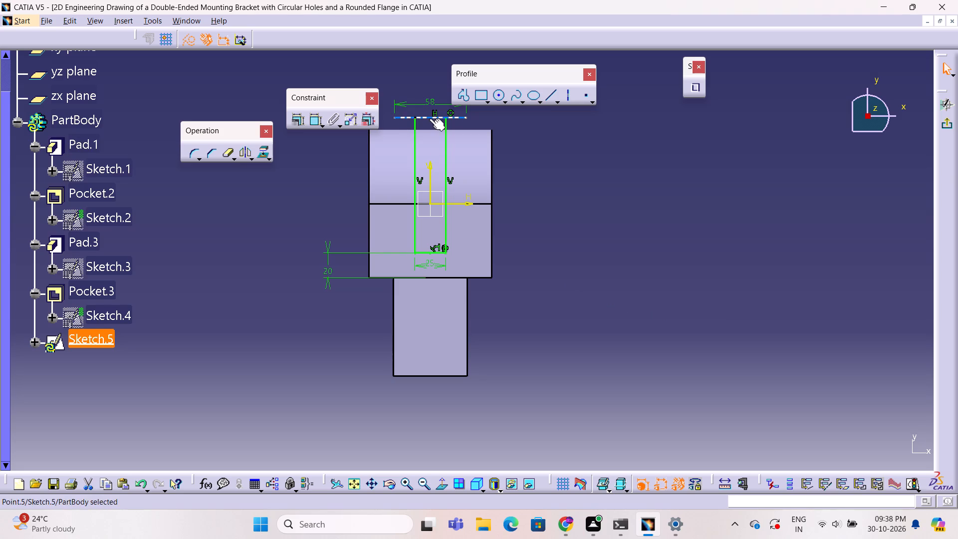
ctrl+click(429, 118)
click(303, 121)
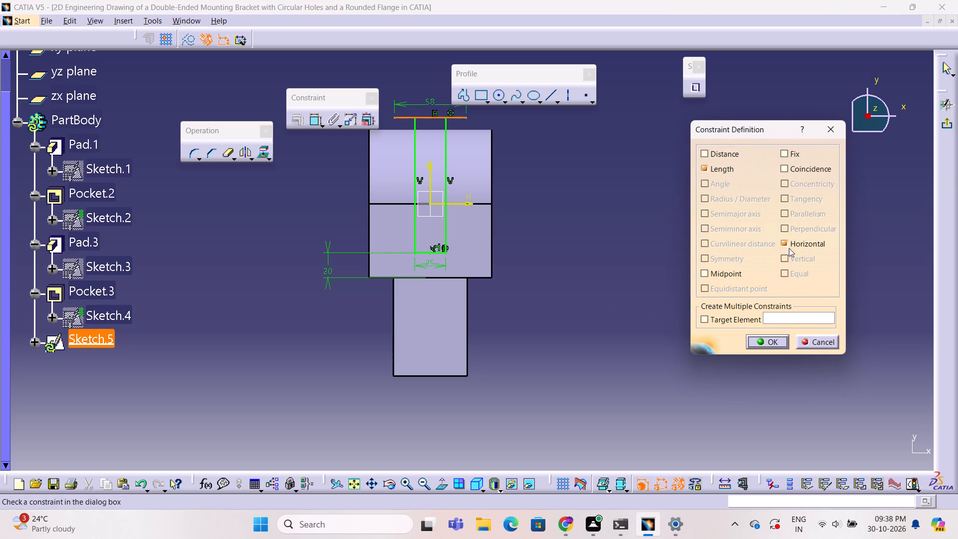
click(783, 168)
click(777, 343)
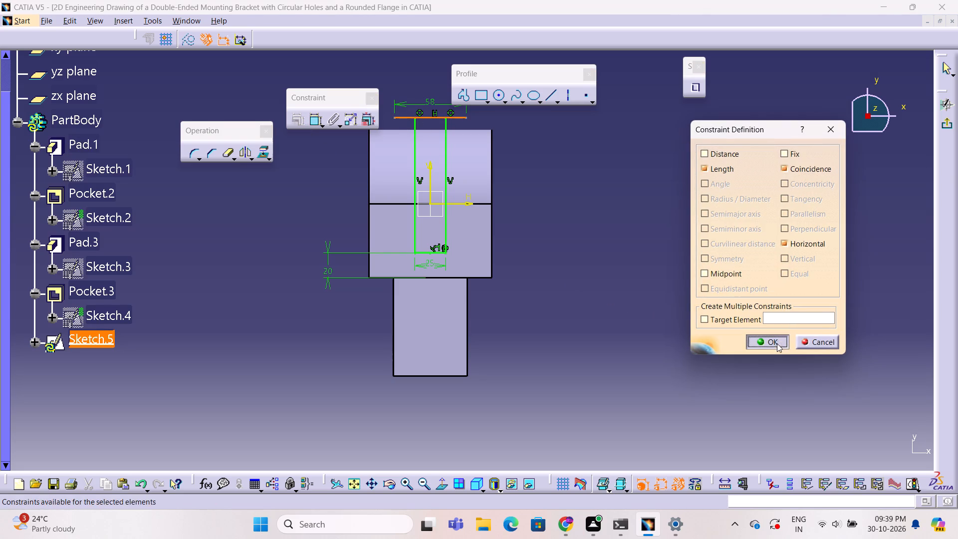
click(678, 299)
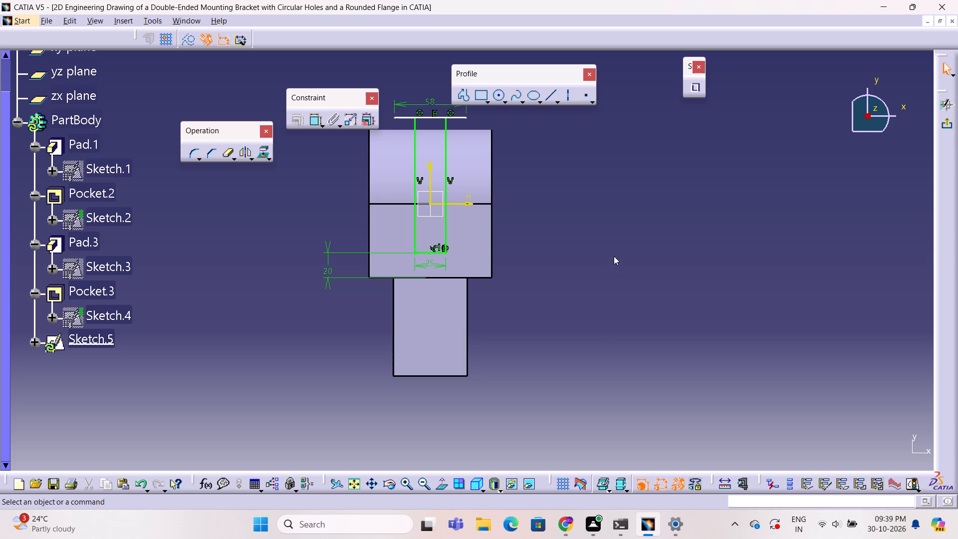
Project the wide body's straight end edge, next to the narrow block, into the sketch as a construction line.
middle_drag(614, 255, 658, 319)
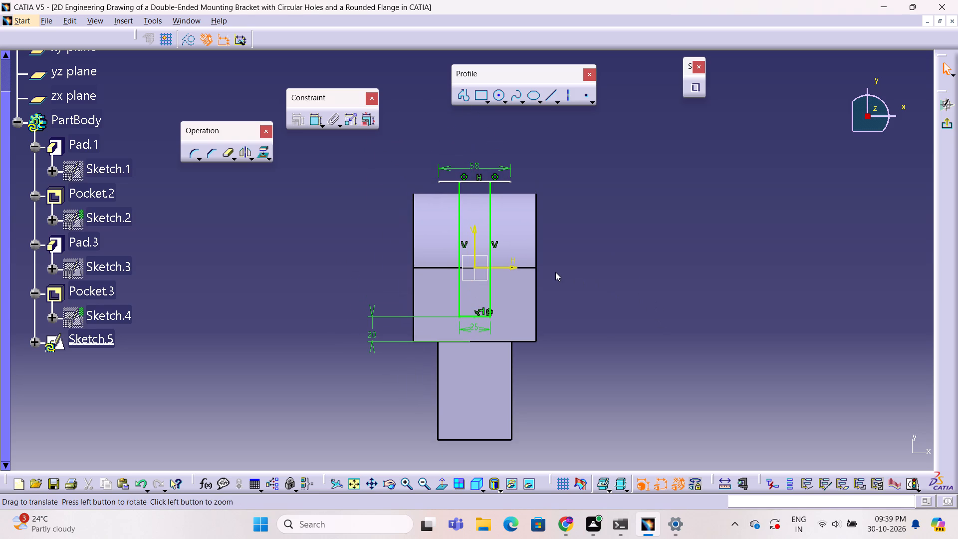
click(521, 342)
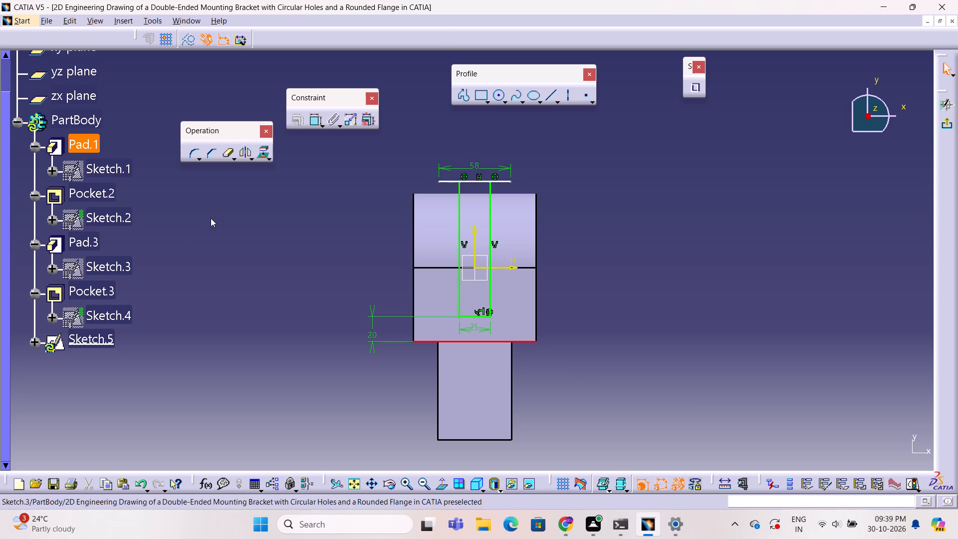
click(261, 159)
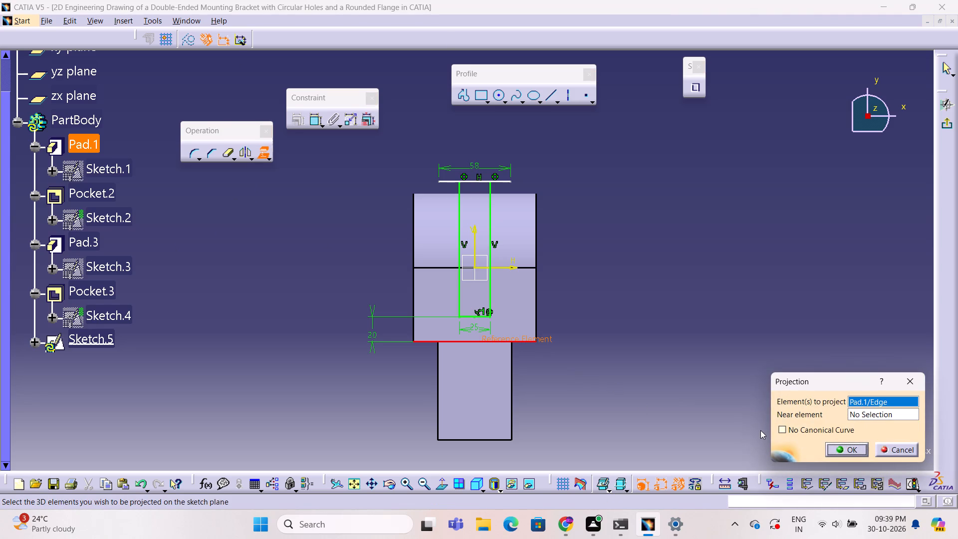
click(858, 449)
click(185, 43)
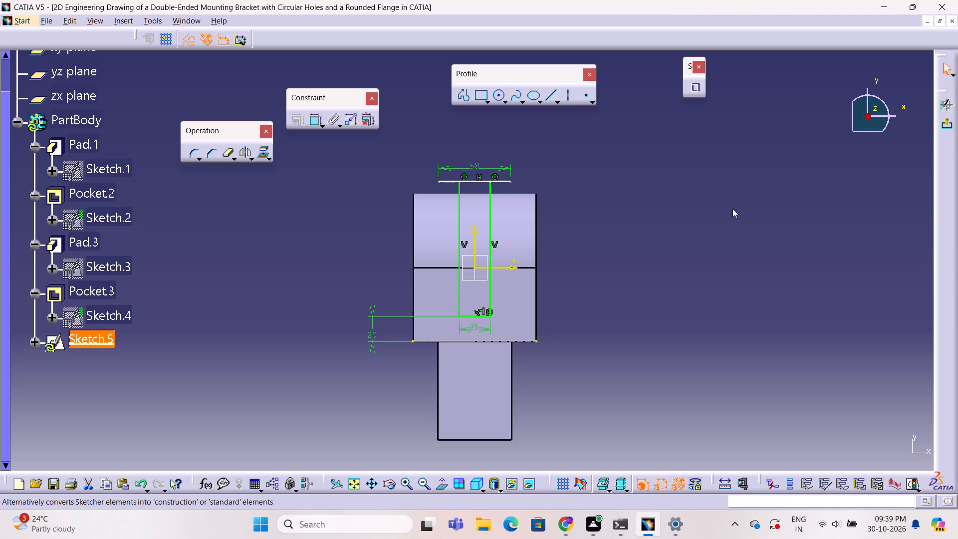
click(732, 209)
Draw a standard slanted line from the 58 mm line's left end to the left end of the projected edge.
click(464, 90)
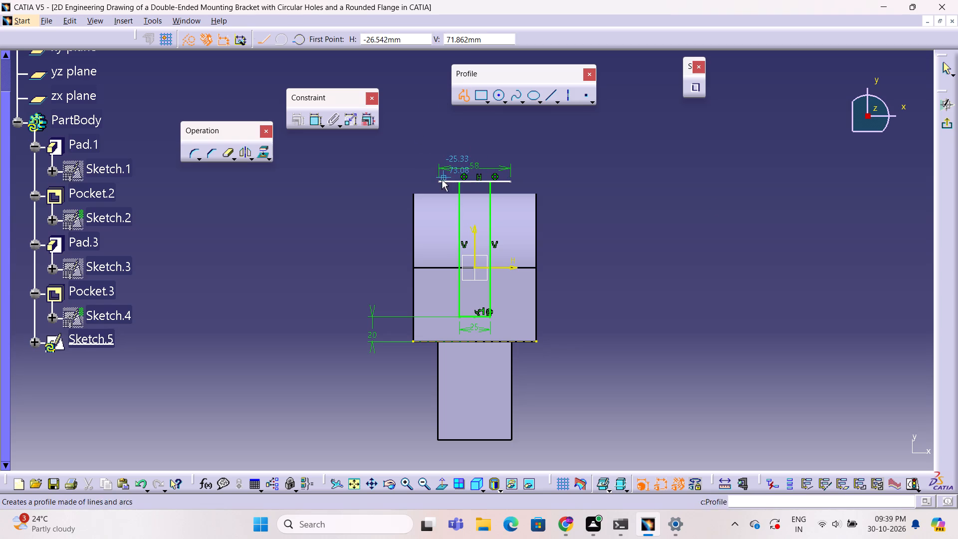
click(440, 182)
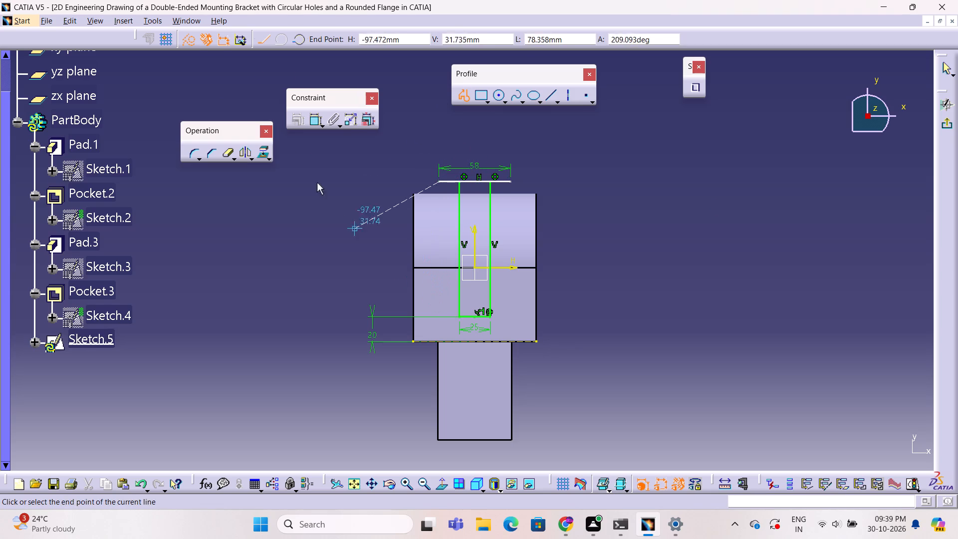
click(192, 44)
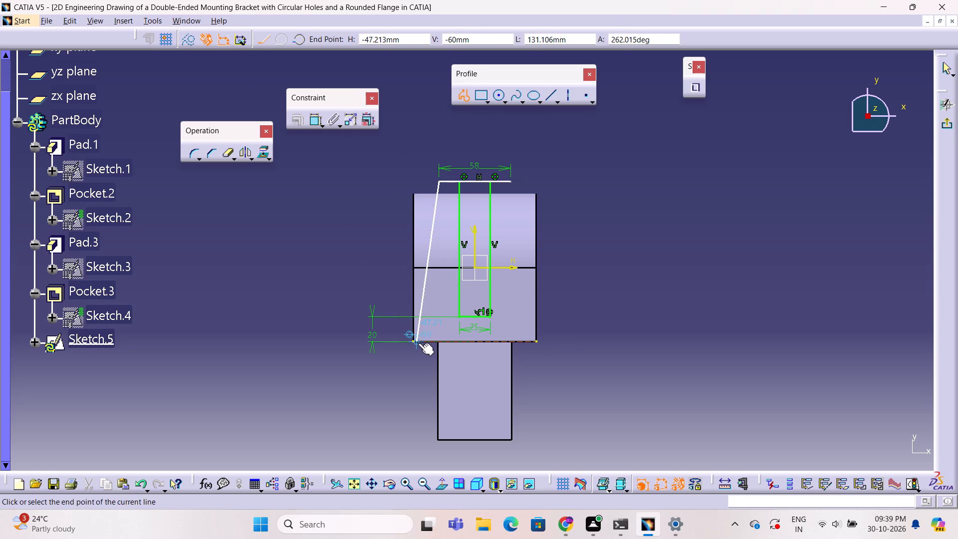
click(414, 340)
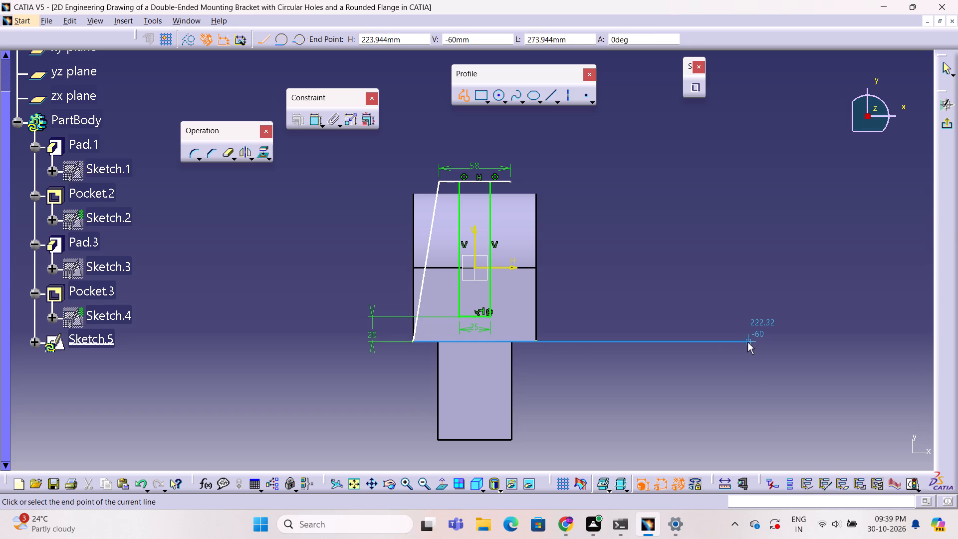
key(Escape)
click(668, 282)
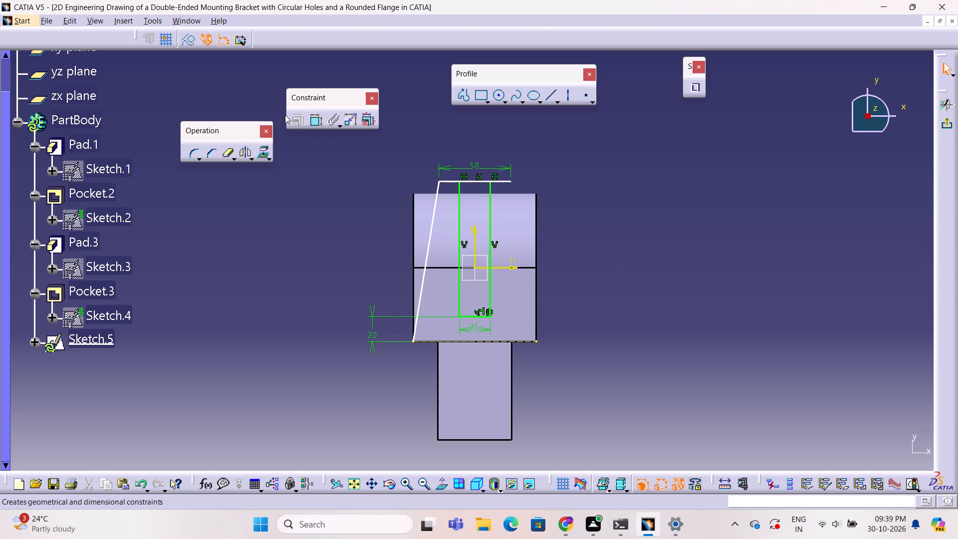
Draw a matching slanted line from the 58 mm line's right end to the right end of the projected edge.
click(464, 101)
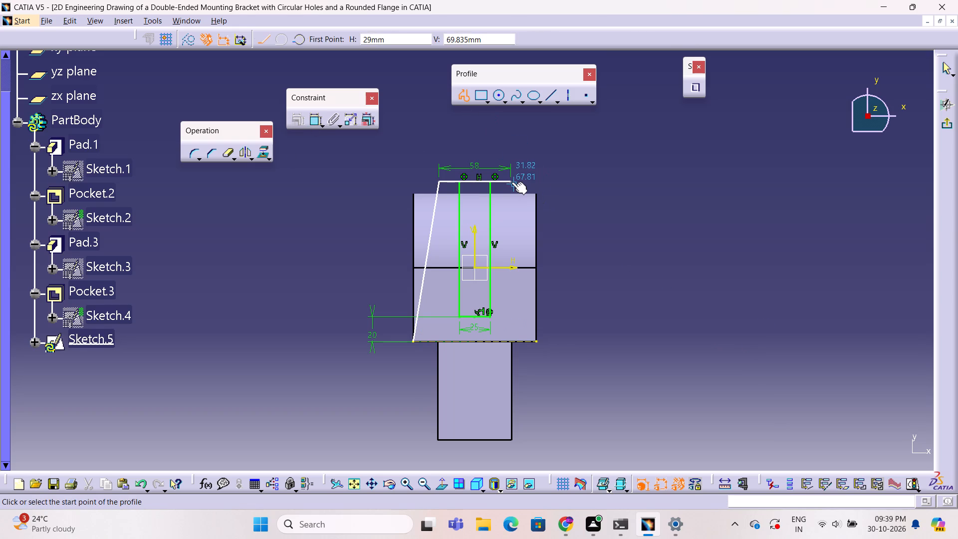
click(511, 182)
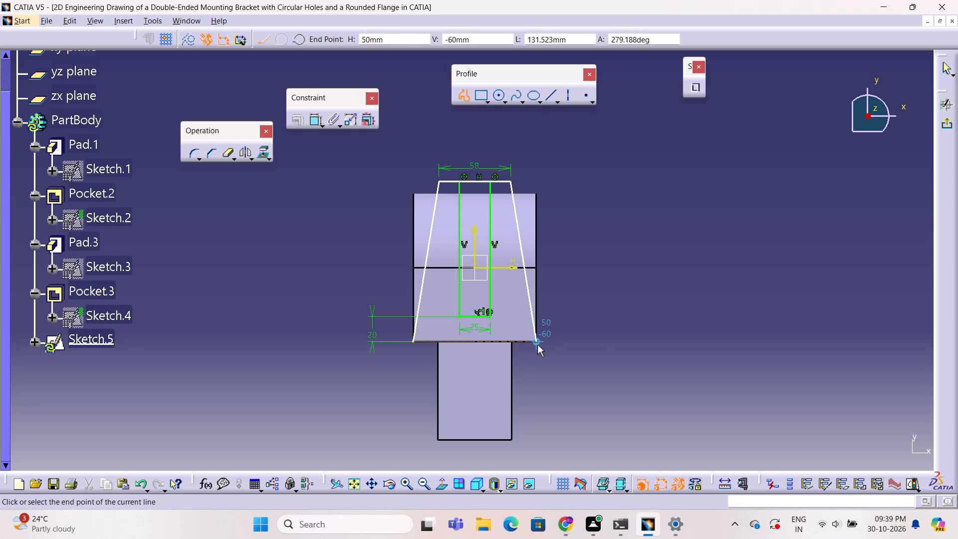
click(537, 345)
key(Escape)
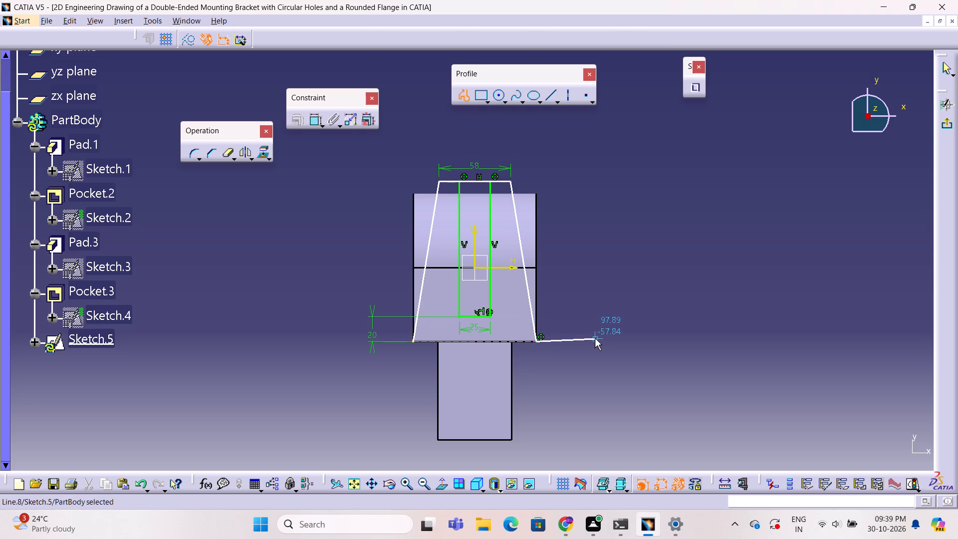
click(595, 338)
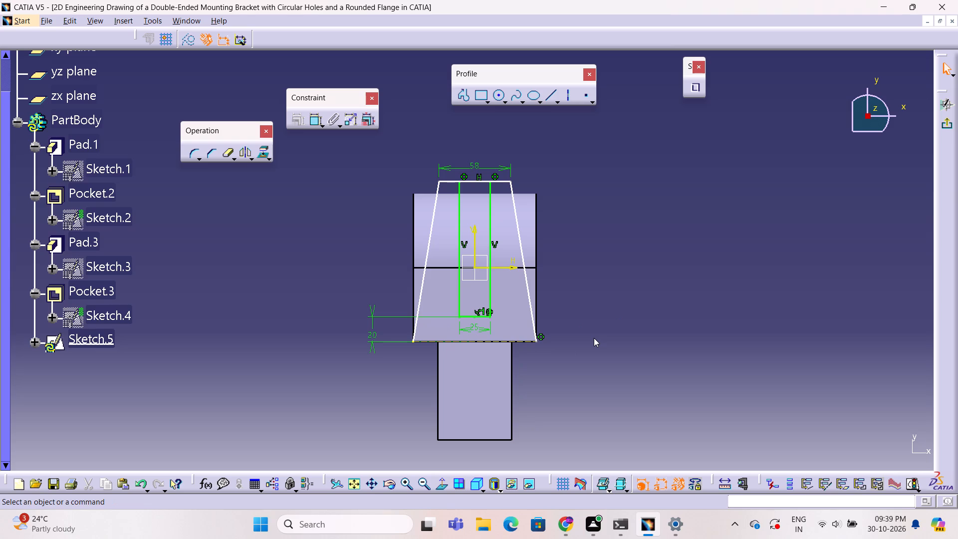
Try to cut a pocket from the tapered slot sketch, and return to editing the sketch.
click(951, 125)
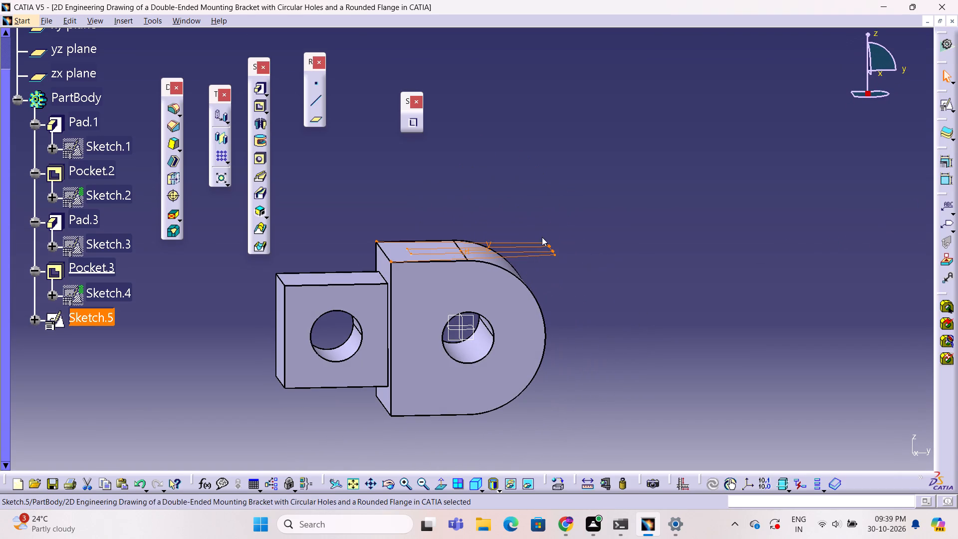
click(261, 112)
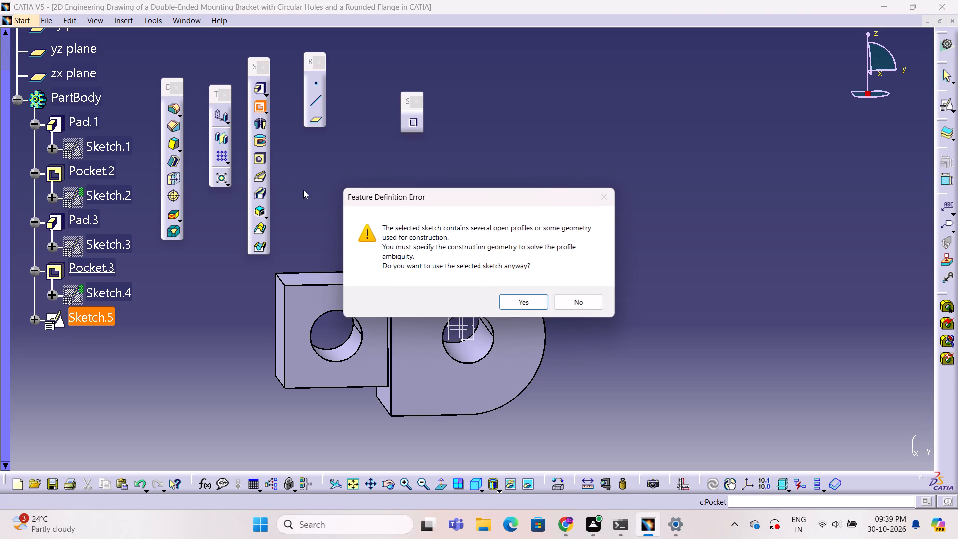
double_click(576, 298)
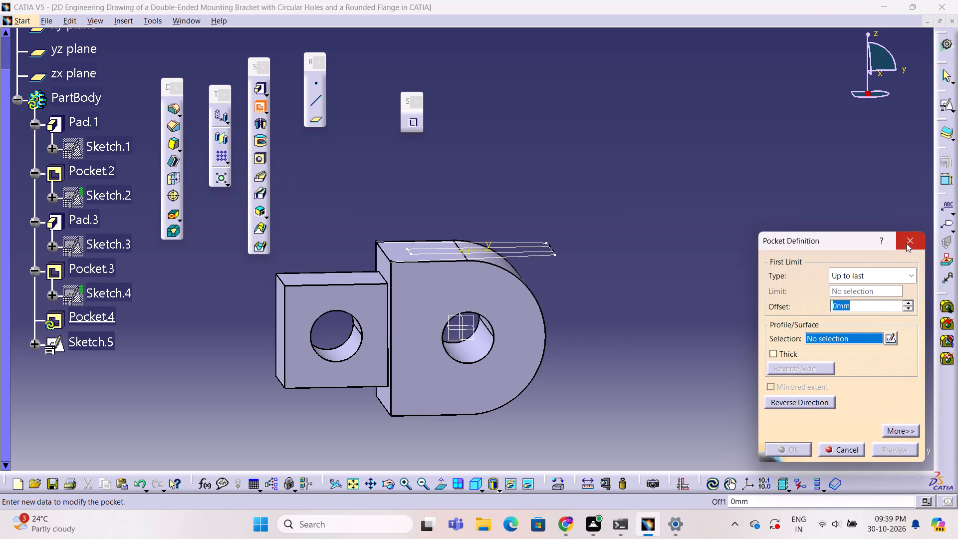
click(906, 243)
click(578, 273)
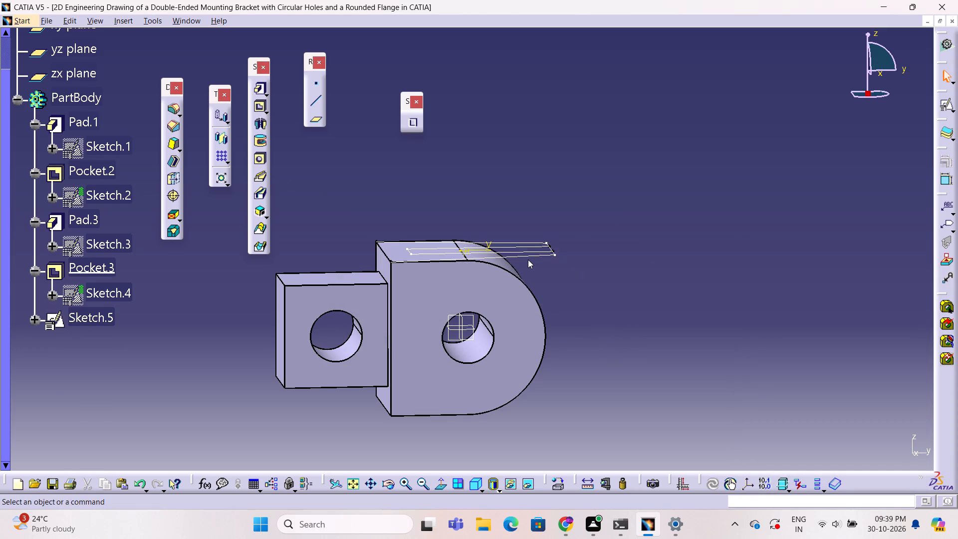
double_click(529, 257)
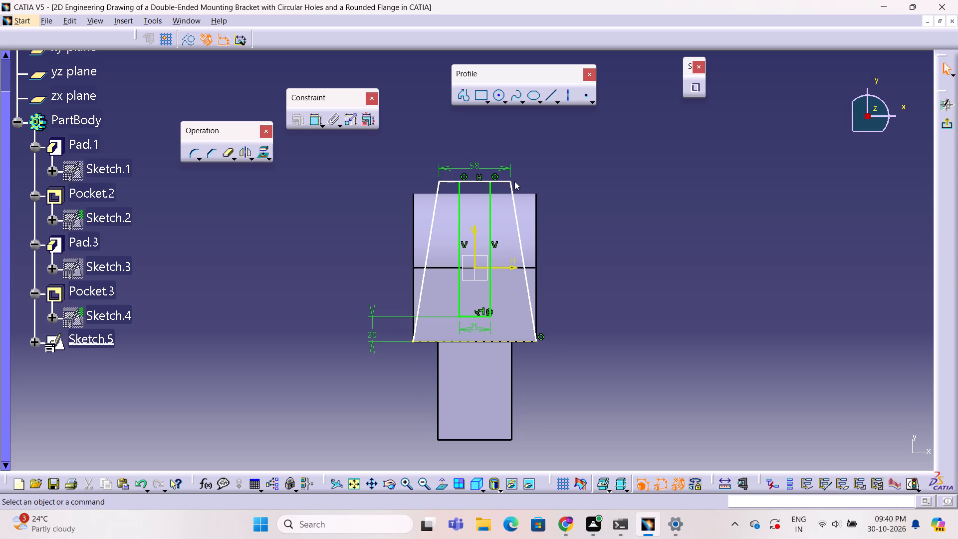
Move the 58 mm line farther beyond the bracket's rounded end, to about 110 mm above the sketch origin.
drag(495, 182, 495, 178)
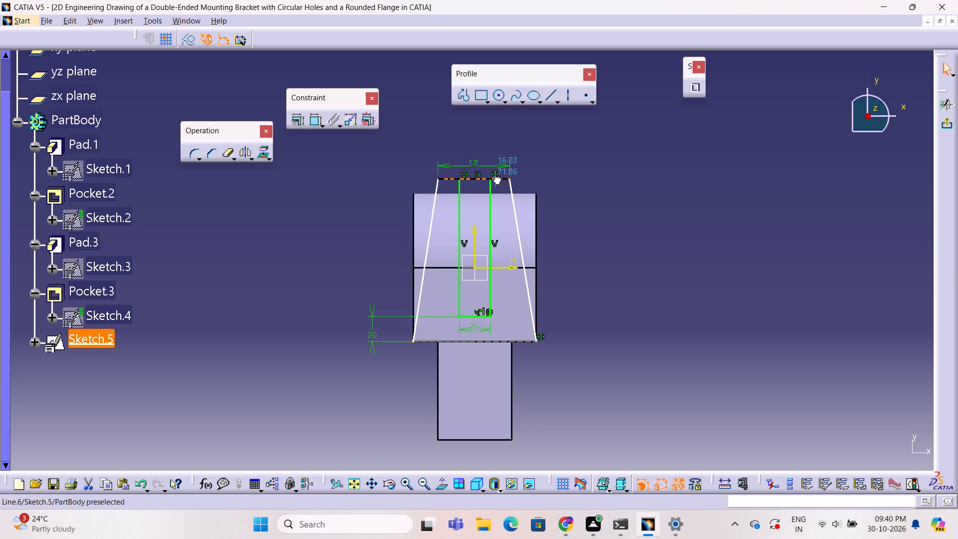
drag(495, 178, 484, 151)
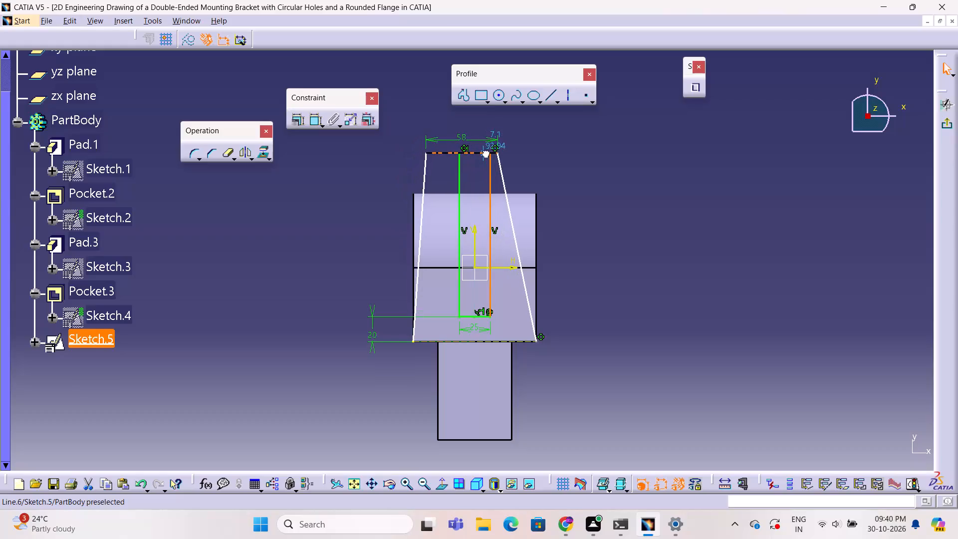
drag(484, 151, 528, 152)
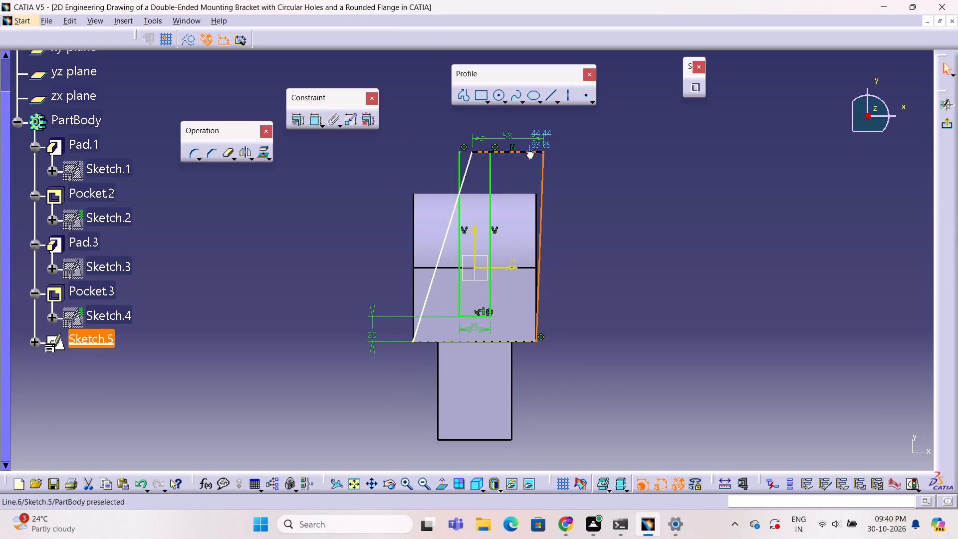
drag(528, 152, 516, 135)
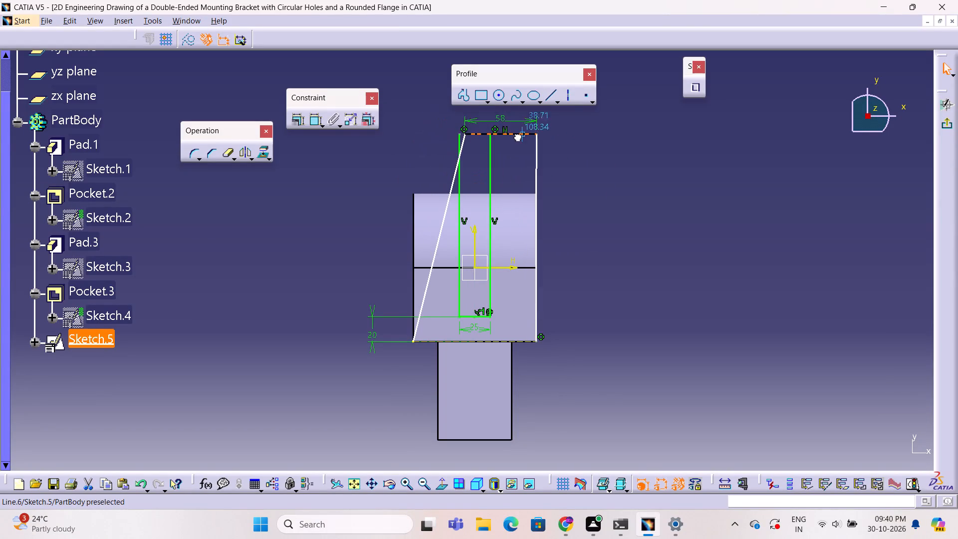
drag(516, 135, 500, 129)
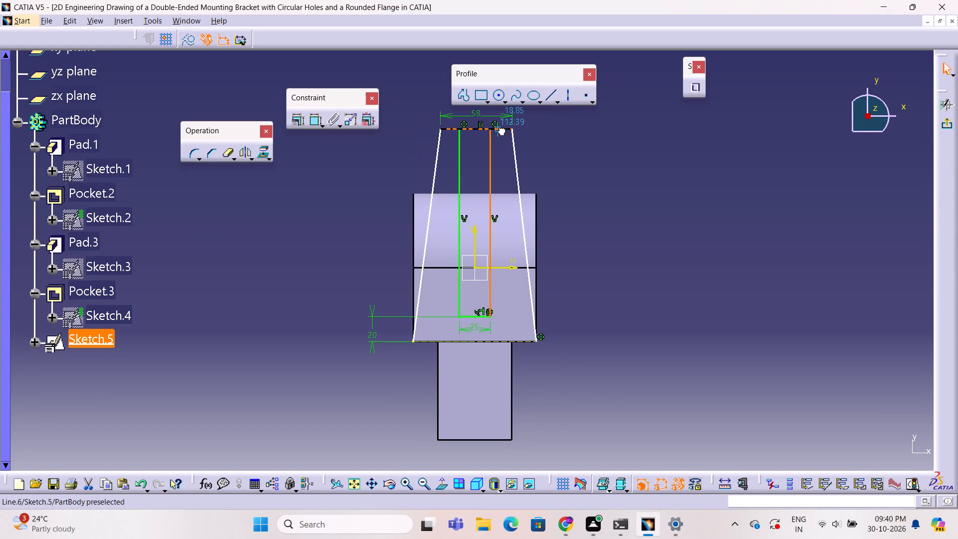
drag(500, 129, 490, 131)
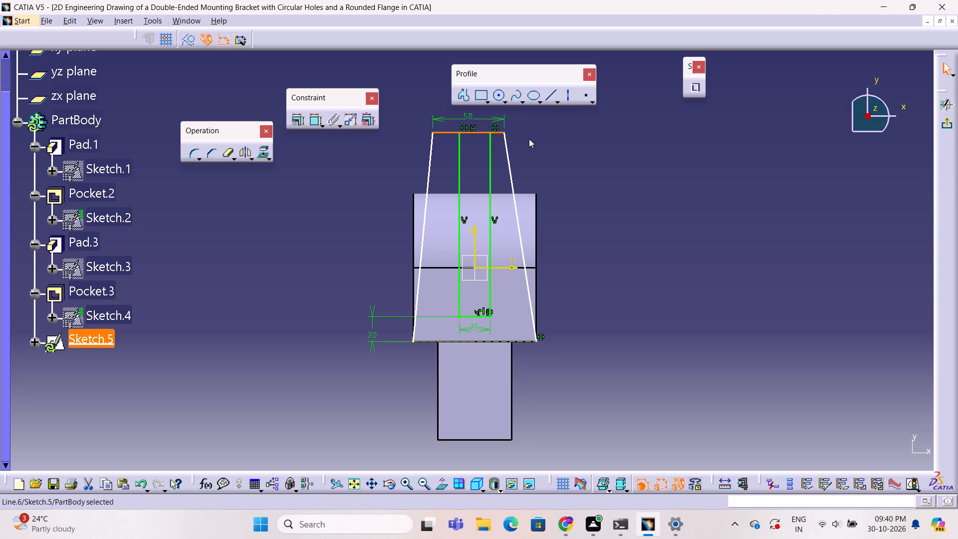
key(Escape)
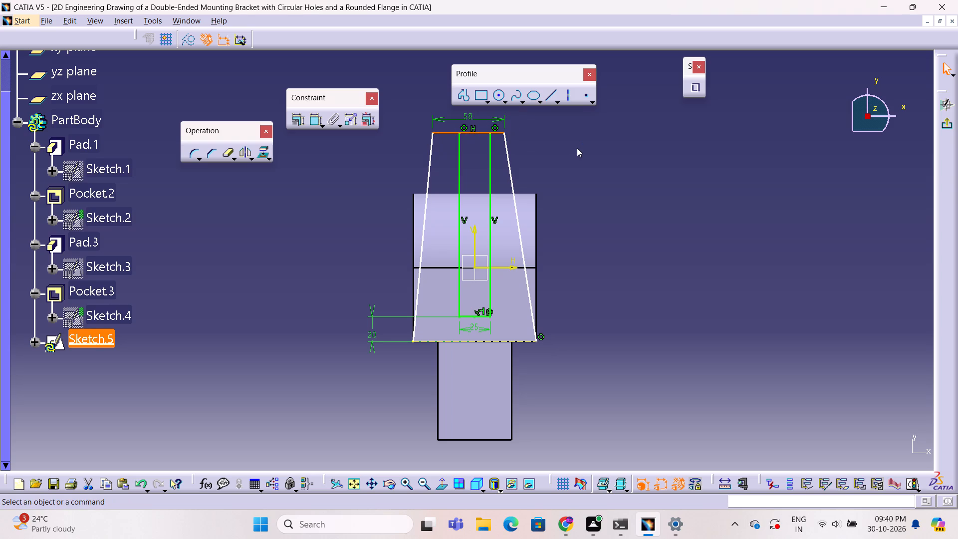
Constrain the two endpoints of the 58 mm line to be symmetric about the sketch's vertical axis.
click(433, 132)
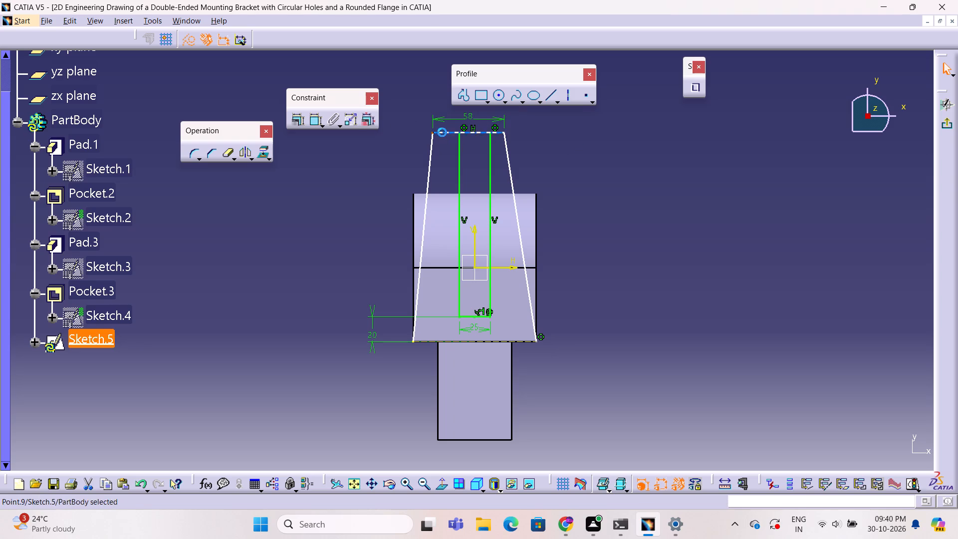
ctrl+click(505, 132)
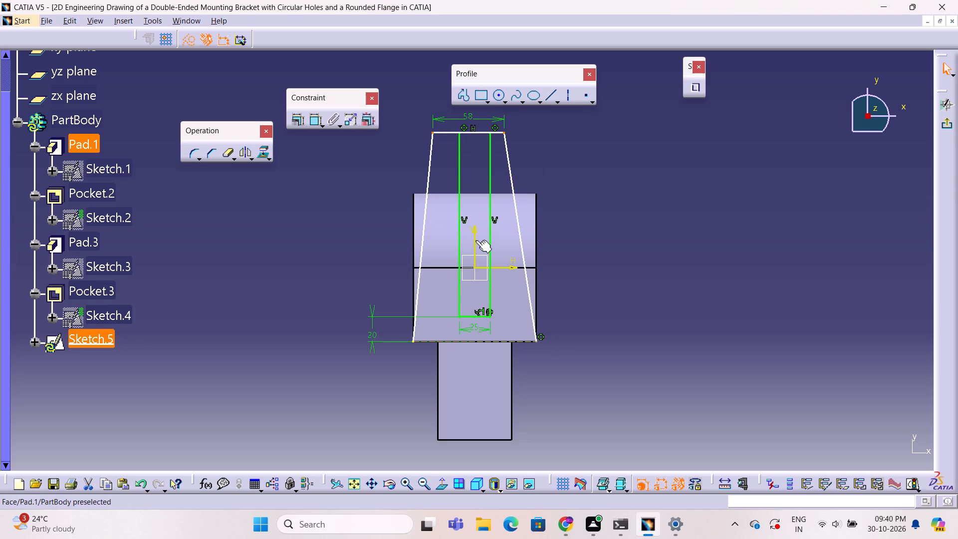
ctrl+click(475, 240)
click(296, 118)
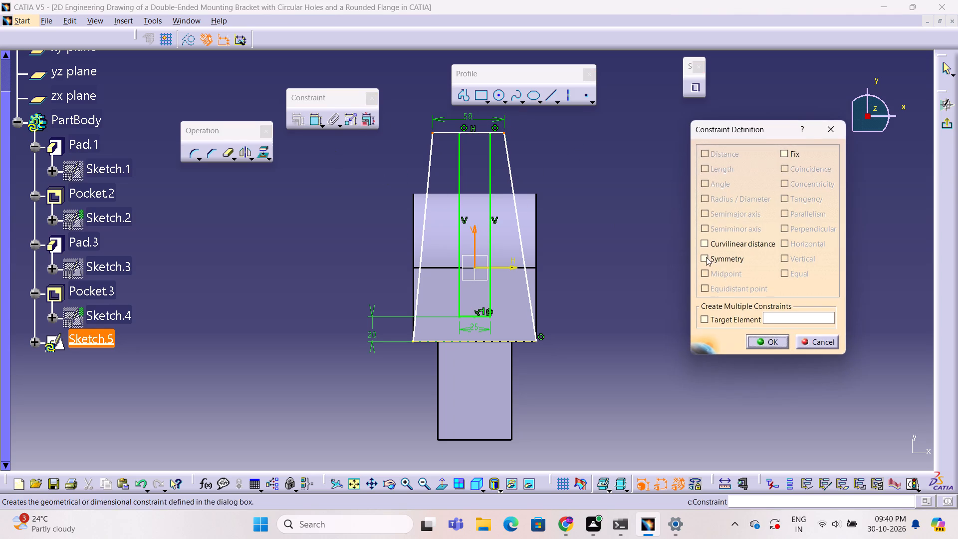
click(706, 257)
click(785, 338)
drag(733, 318, 727, 313)
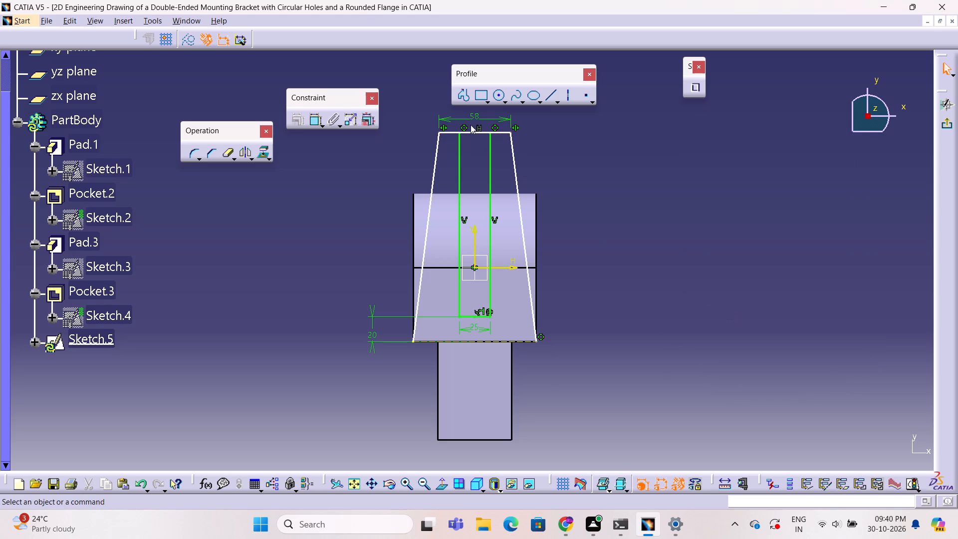
Move the 58 mm line closer to the bracket's rounded end, leaving it beyond the body.
drag(482, 132, 490, 163)
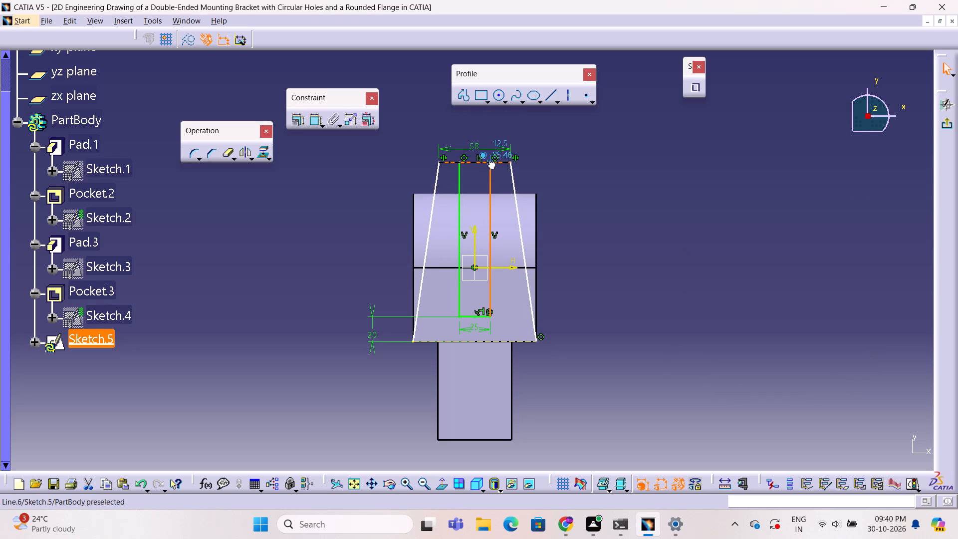
drag(490, 163, 490, 160)
click(642, 159)
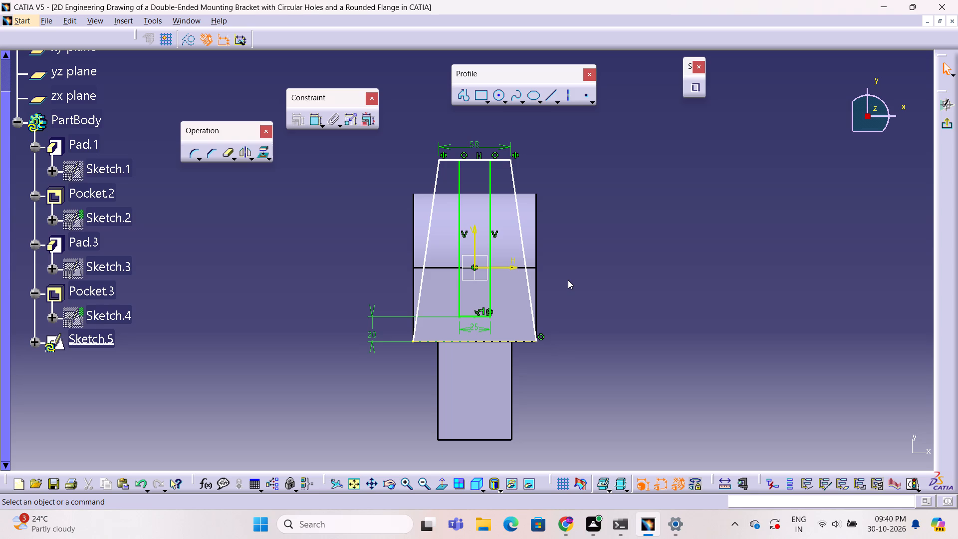
click(566, 279)
Examine the tapered slot sketch against the bracket body in 3D and isometric views, and return to a view normal to the sketch.
middle_drag(685, 329, 491, 295)
right_drag(684, 330, 491, 295)
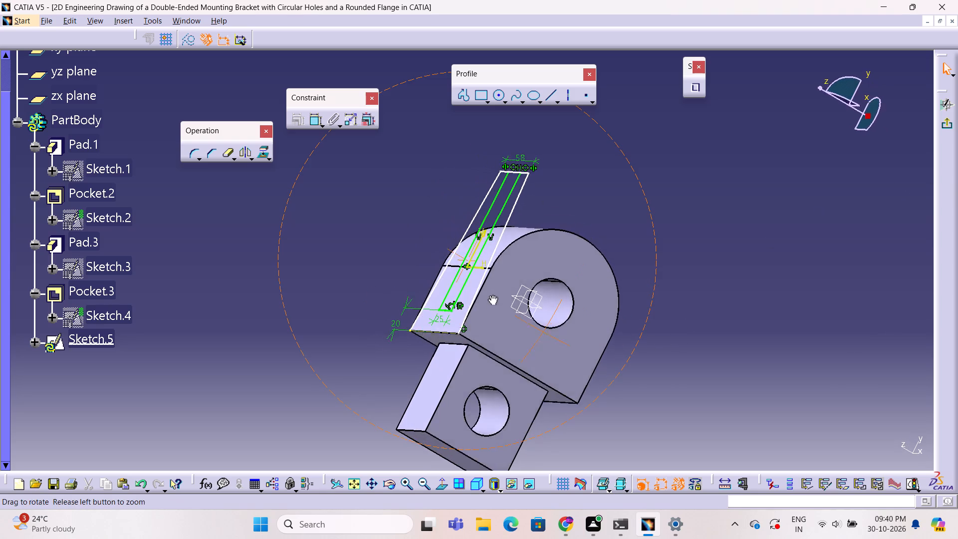
middle_drag(491, 295, 534, 428)
right_drag(491, 295, 534, 428)
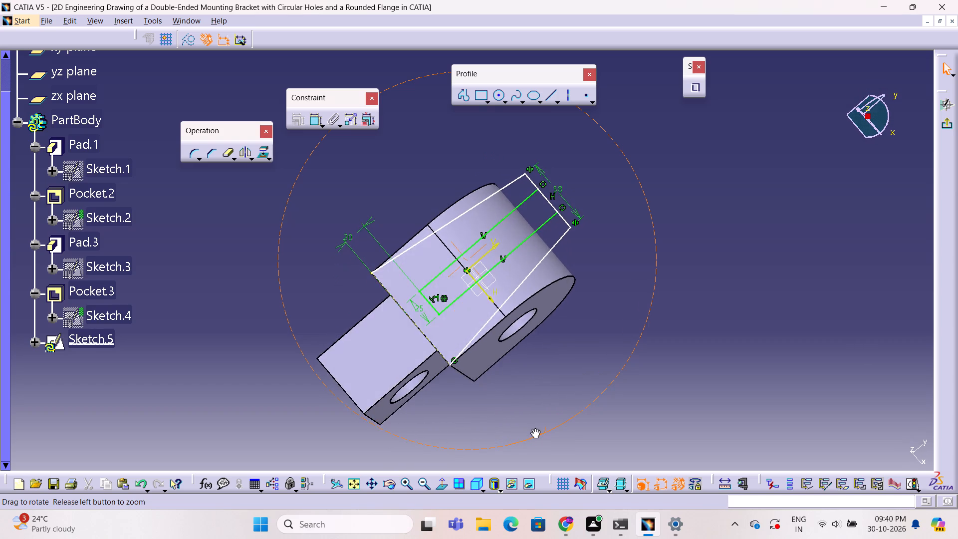
middle_drag(534, 428, 529, 432)
right_drag(534, 428, 529, 432)
middle_click(529, 432)
middle_click(529, 432)
middle_click(529, 432)
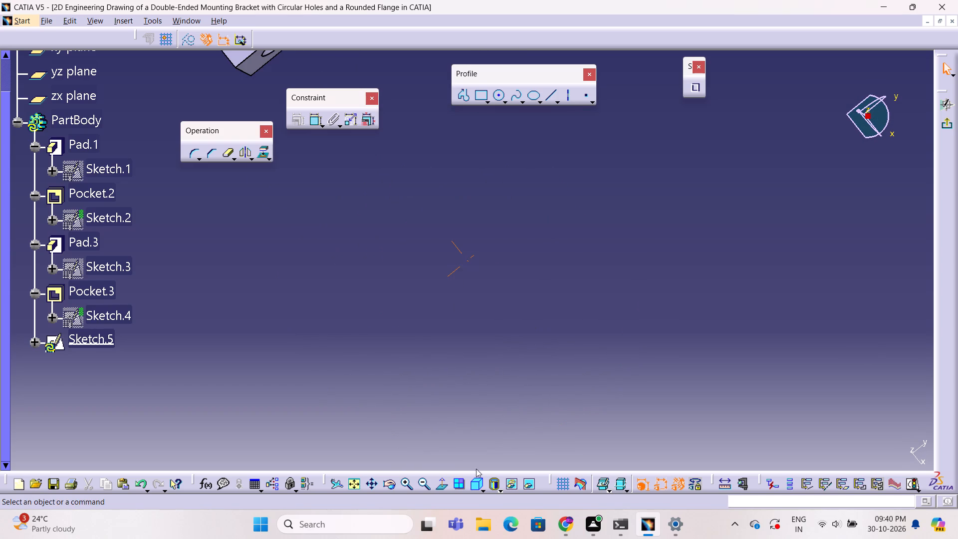
click(442, 485)
click(471, 486)
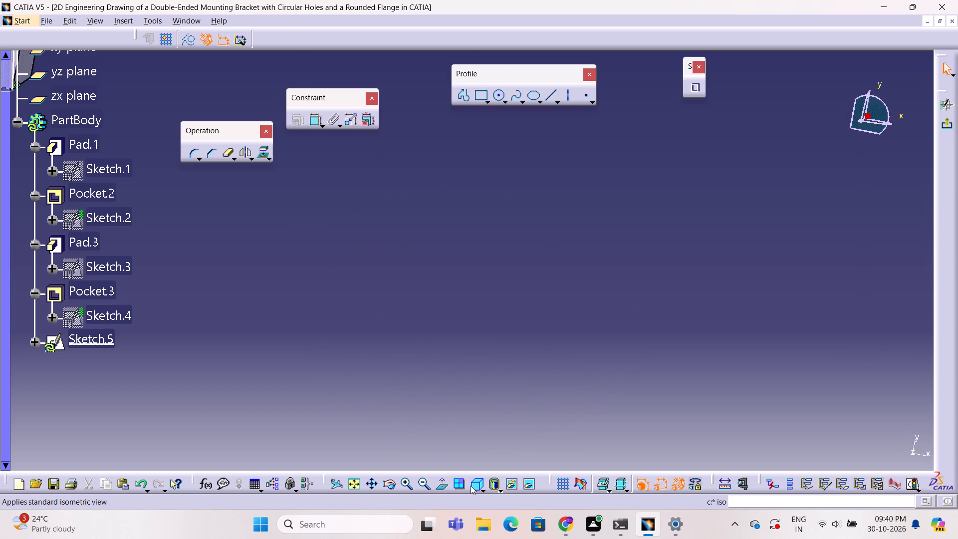
middle_drag(718, 290, 304, 410)
double_click(574, 272)
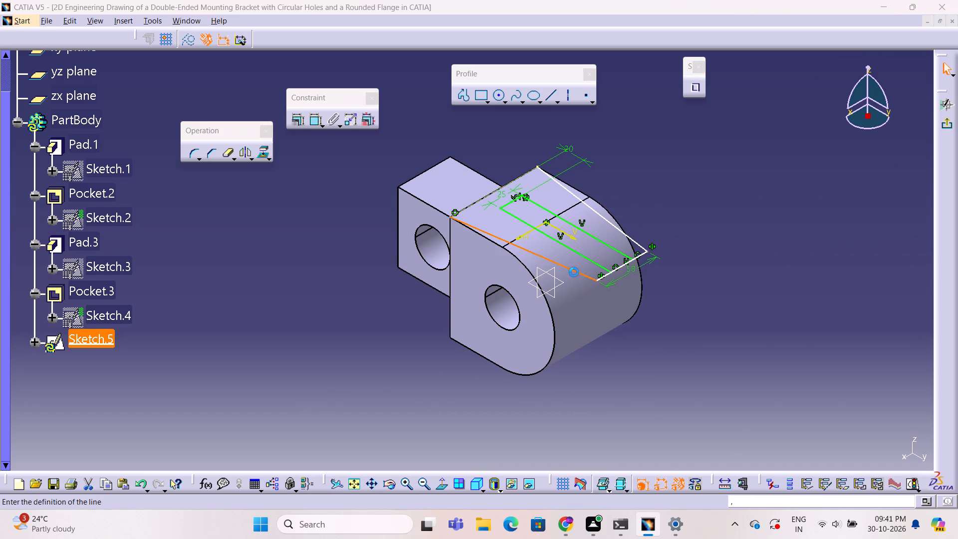
click(912, 302)
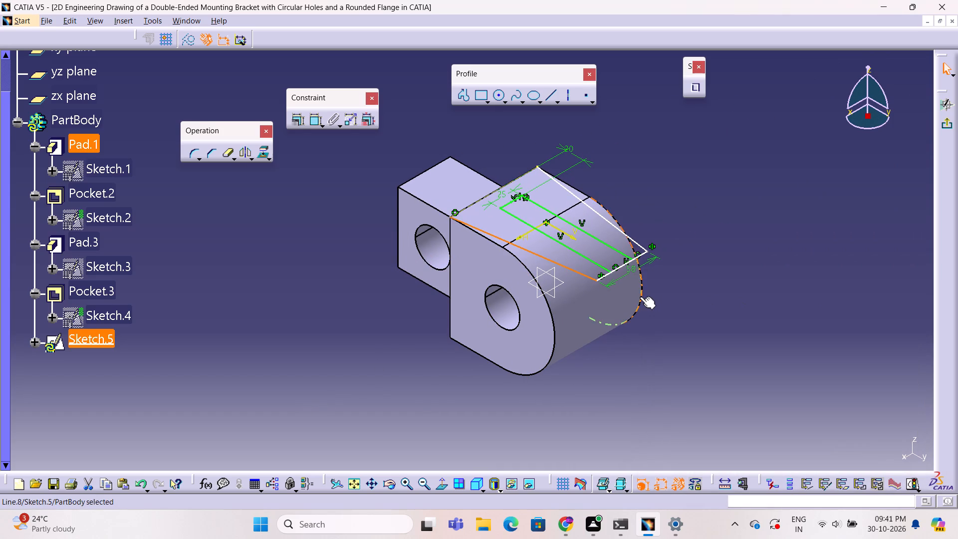
click(444, 488)
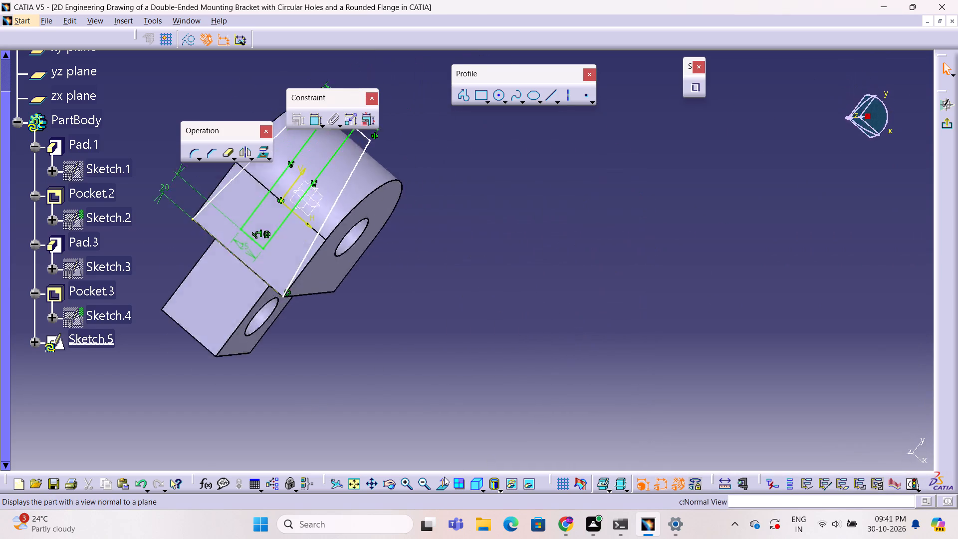
middle_drag(425, 388, 533, 361)
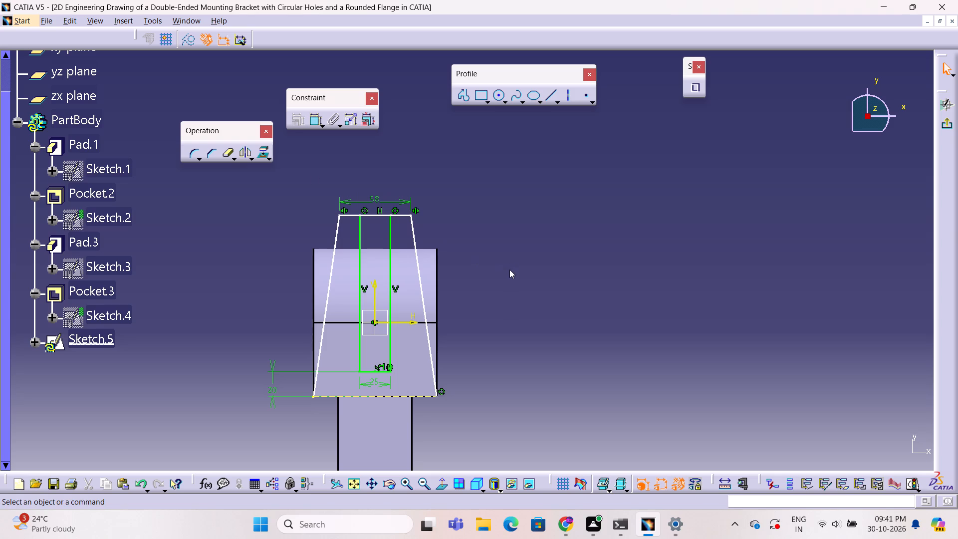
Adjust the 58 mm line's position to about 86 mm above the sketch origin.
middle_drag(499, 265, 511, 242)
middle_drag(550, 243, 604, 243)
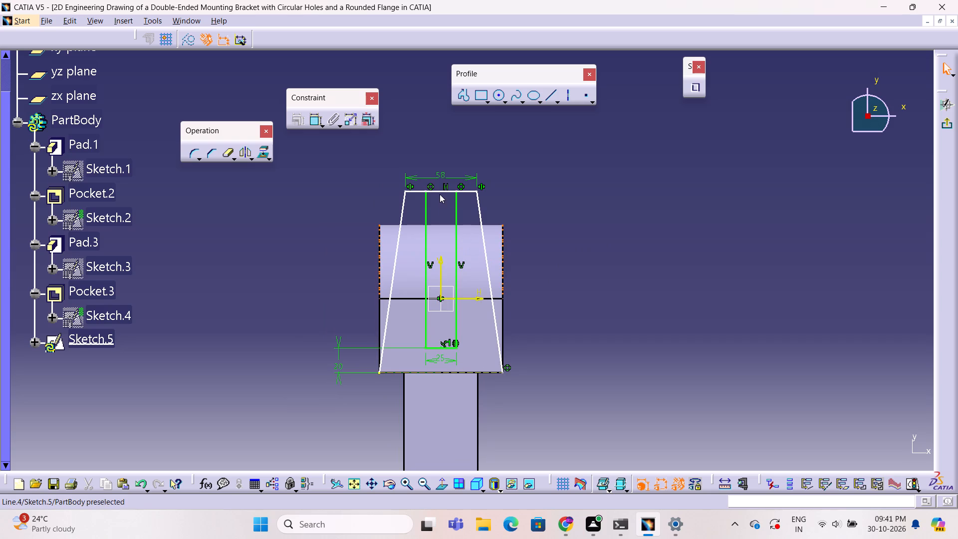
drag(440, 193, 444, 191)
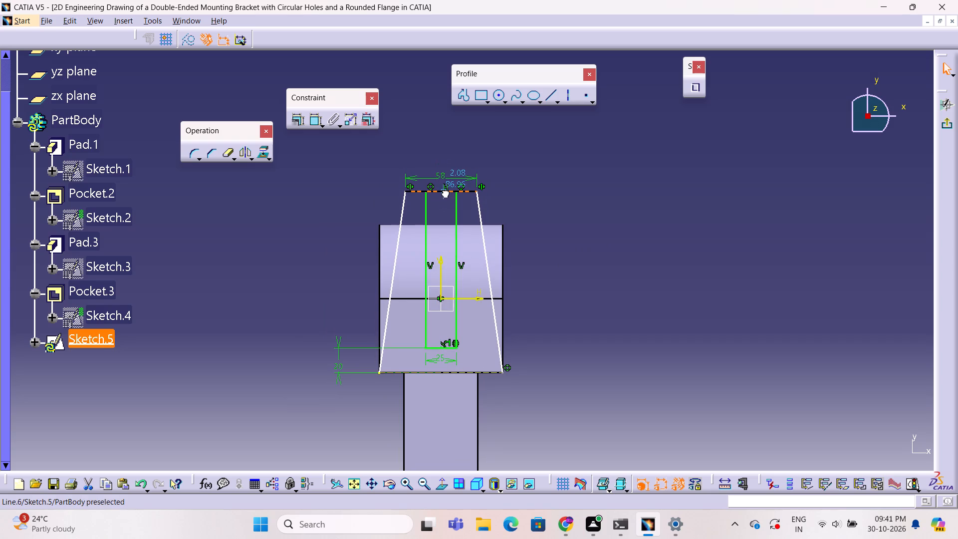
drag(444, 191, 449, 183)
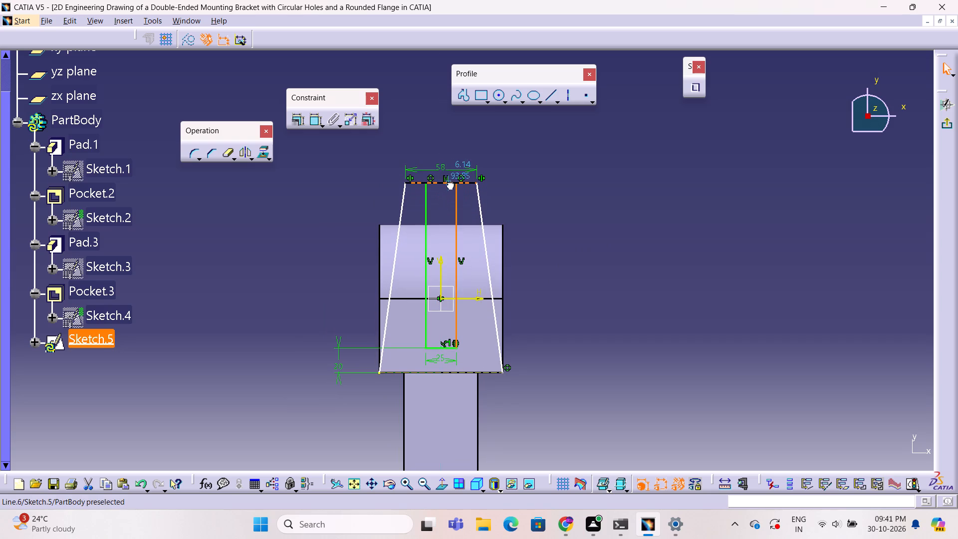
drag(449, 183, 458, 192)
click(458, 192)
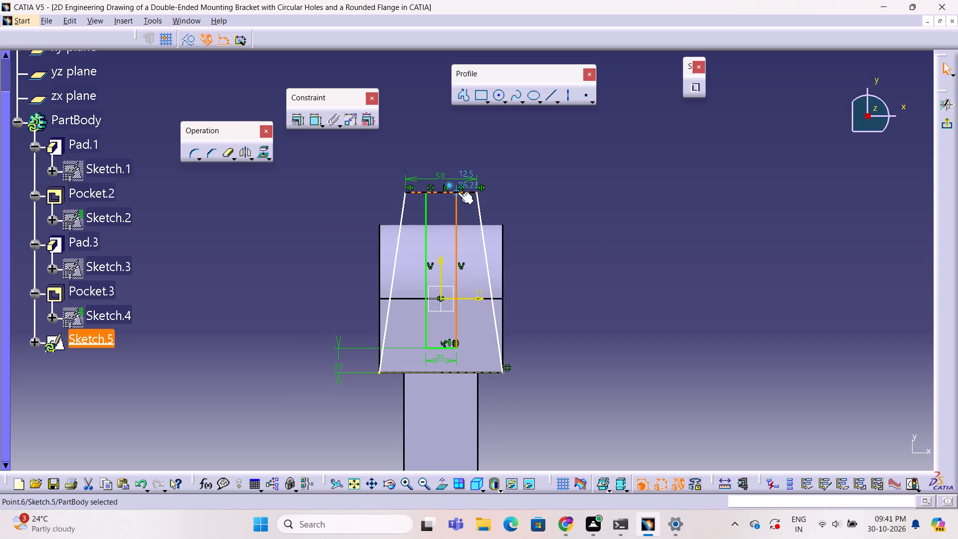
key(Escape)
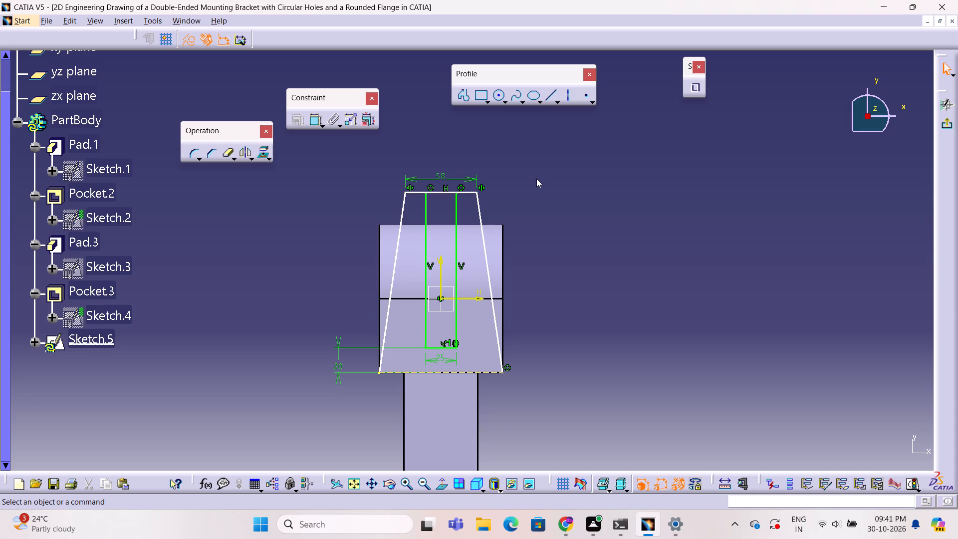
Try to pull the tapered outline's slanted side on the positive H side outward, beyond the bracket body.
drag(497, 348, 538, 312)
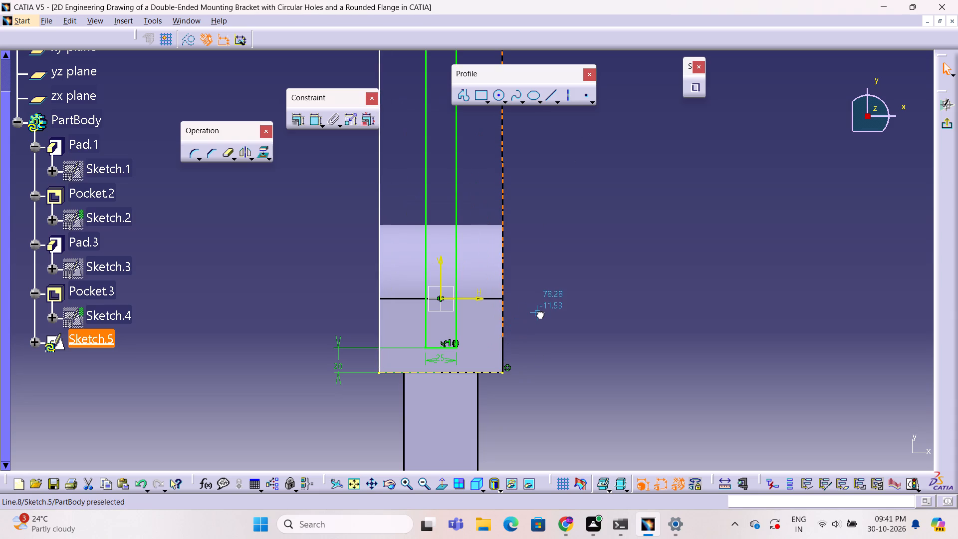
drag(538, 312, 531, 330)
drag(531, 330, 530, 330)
Constrain the loose lower endpoint of the positive-H slanted side to be coincident with the outline's base corner.
click(503, 351)
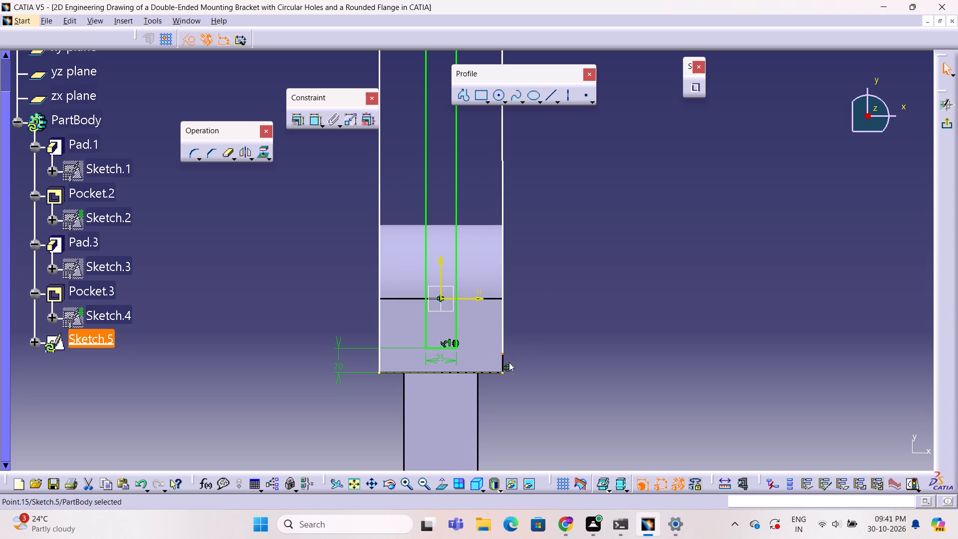
ctrl+click(502, 373)
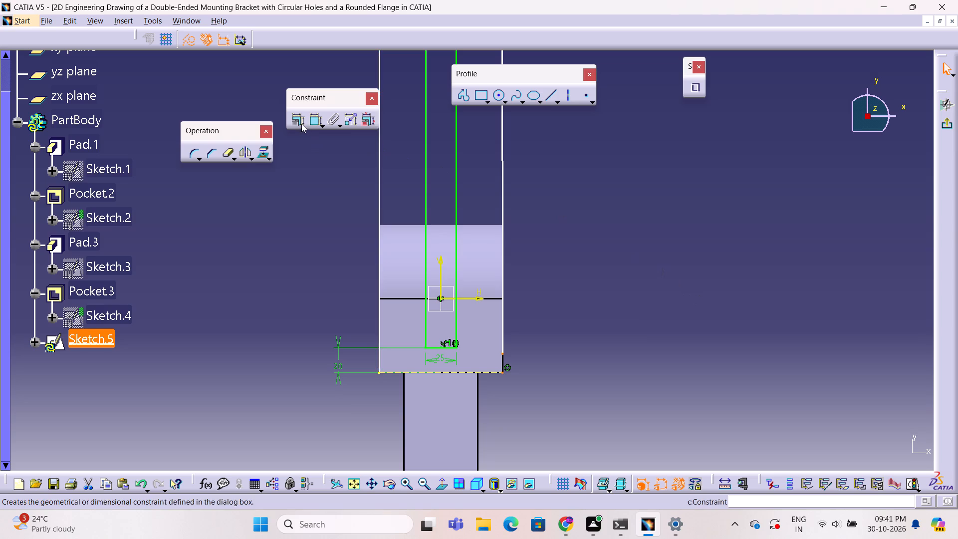
click(301, 124)
click(782, 167)
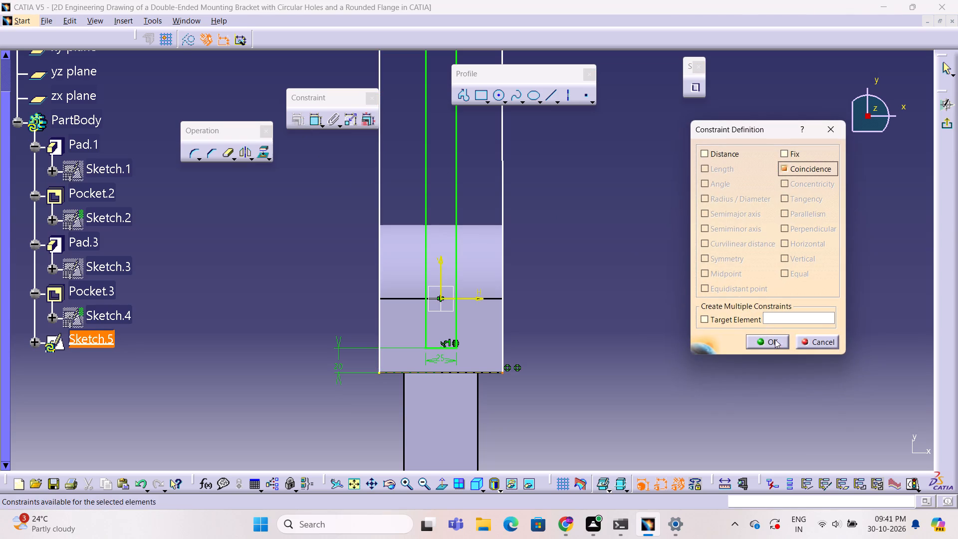
click(775, 343)
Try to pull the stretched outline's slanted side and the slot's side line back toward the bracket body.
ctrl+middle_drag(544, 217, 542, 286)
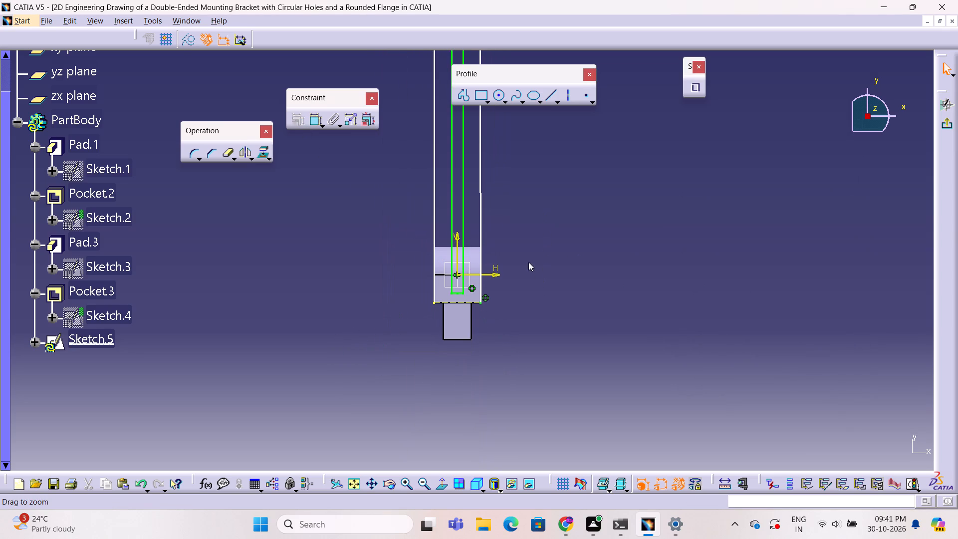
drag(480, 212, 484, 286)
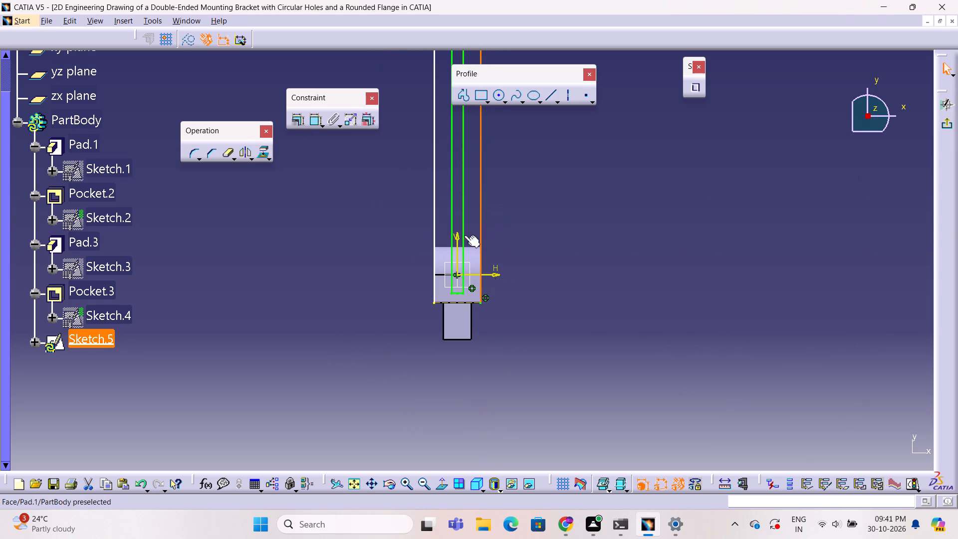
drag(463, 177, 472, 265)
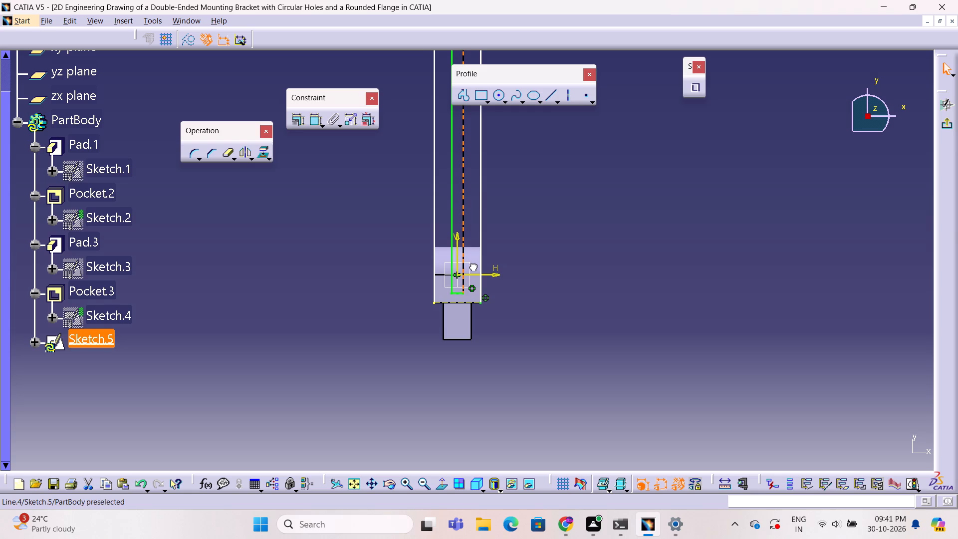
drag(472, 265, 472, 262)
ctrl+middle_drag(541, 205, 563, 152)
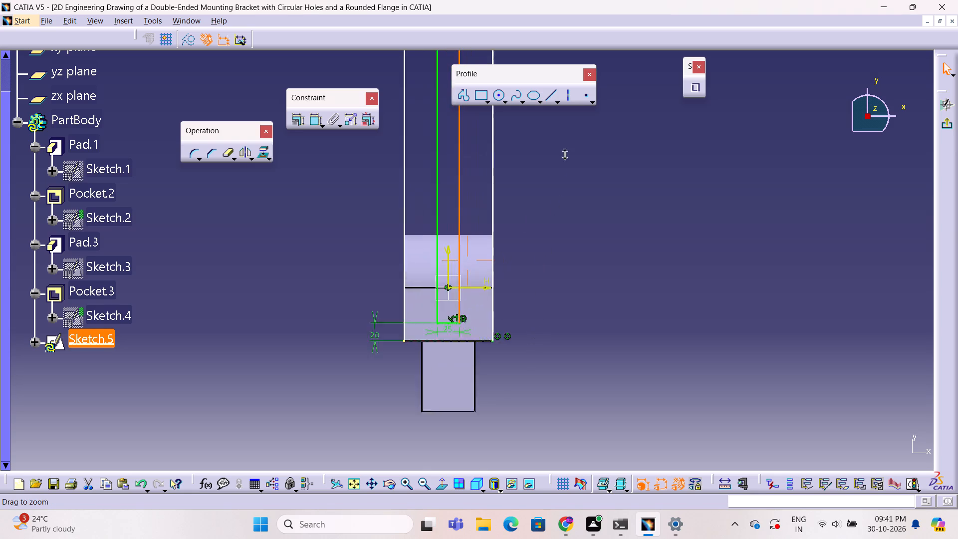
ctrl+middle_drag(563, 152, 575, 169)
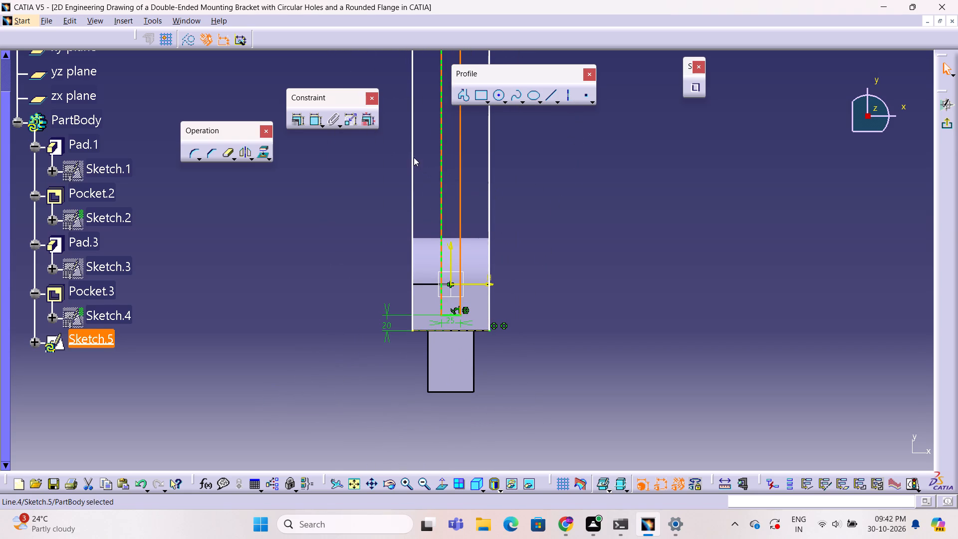
Add a length dimension to the outline's slanted side on the negative H side and set it to 50 mm.
click(412, 158)
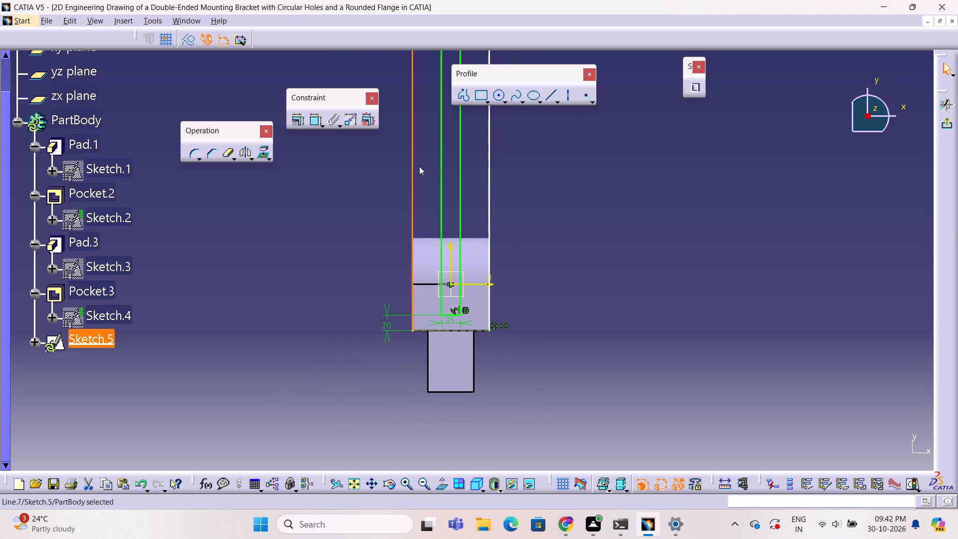
double_click(414, 176)
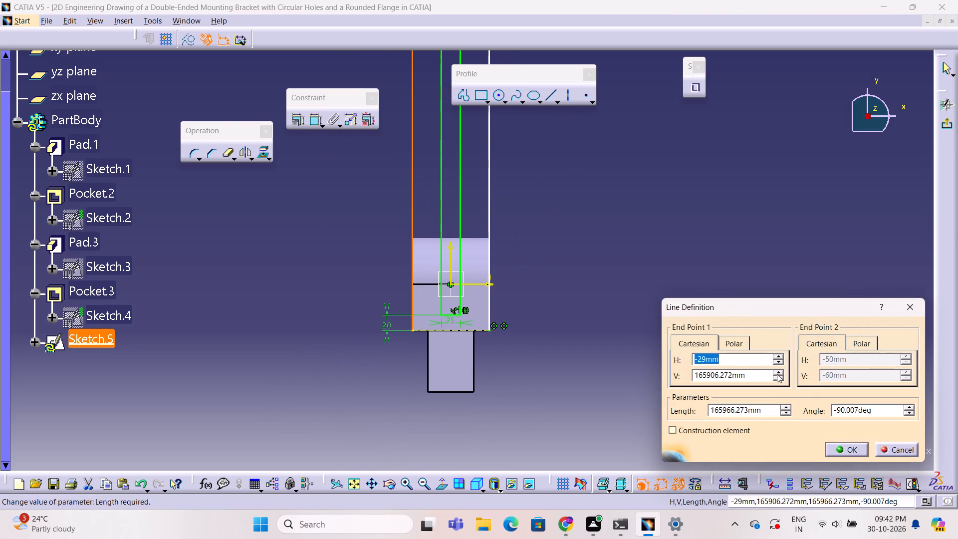
click(903, 307)
triple_click(315, 120)
triple_click(315, 120)
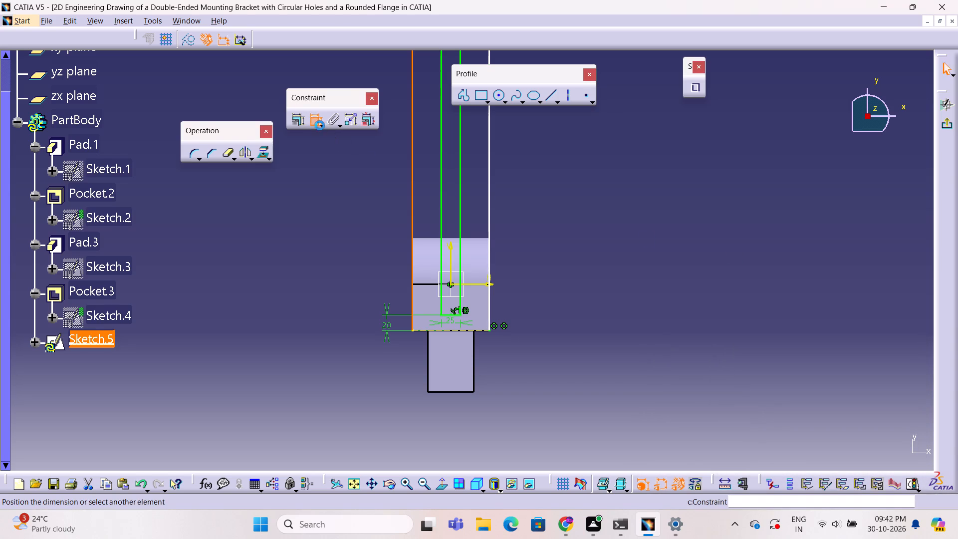
click(311, 253)
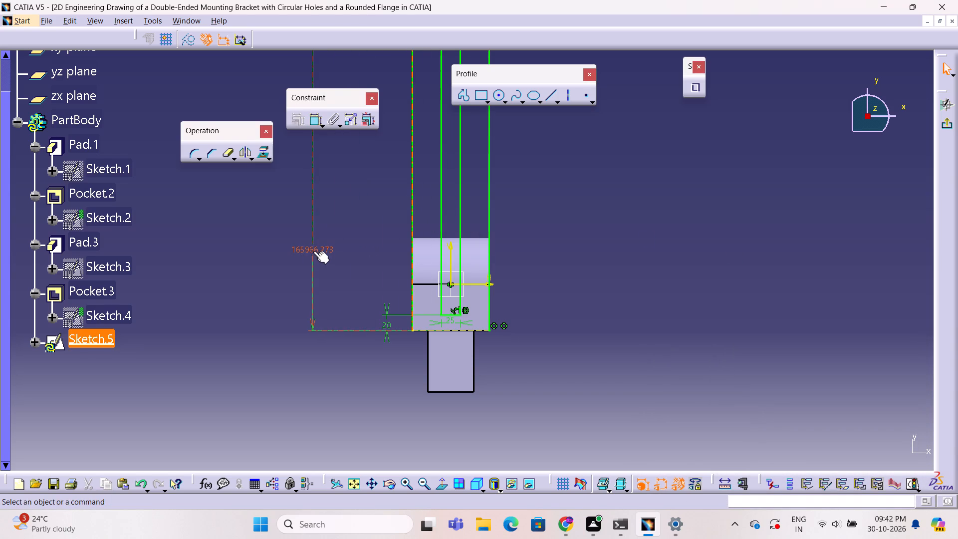
double_click(313, 251)
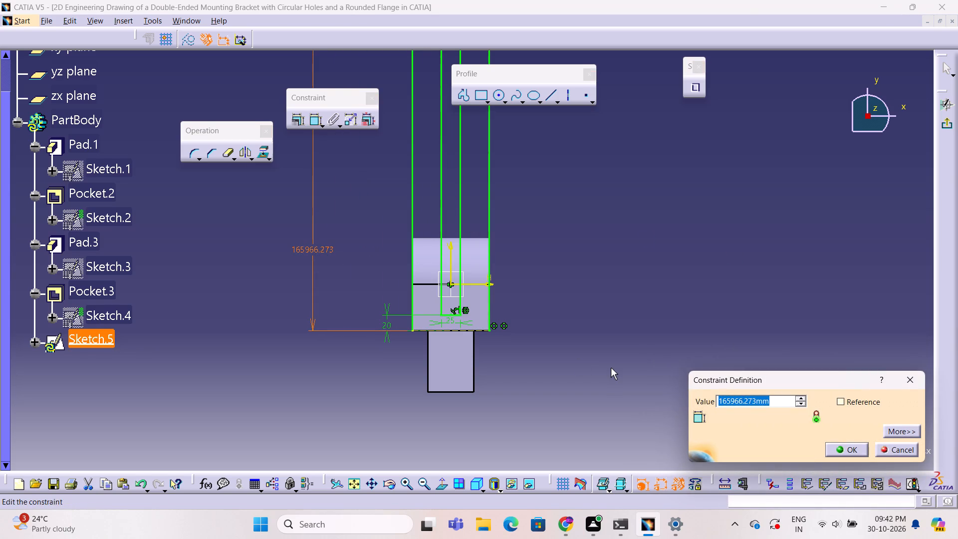
text(50)
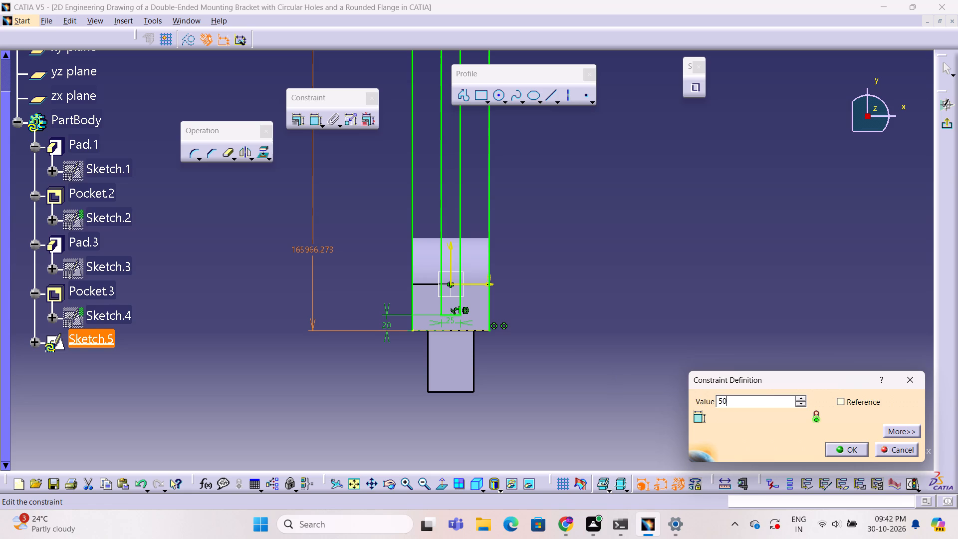
click(843, 445)
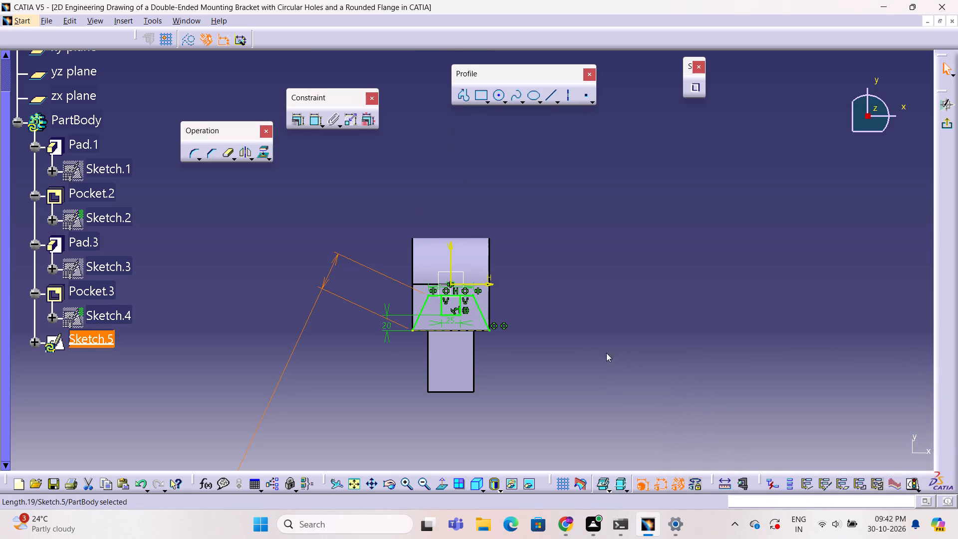
Set the length of the dimensioned slanted side to 100 mm.
double_click(295, 343)
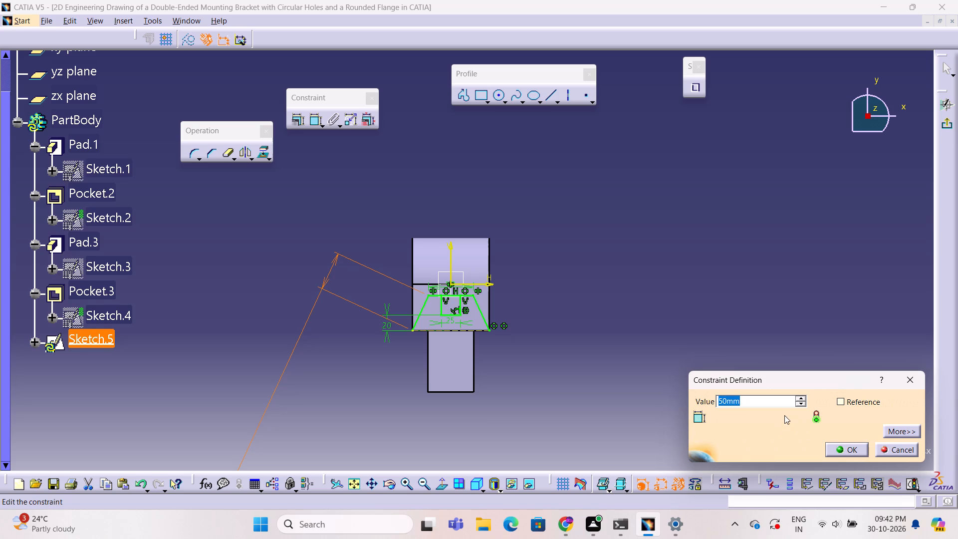
text(100)
click(839, 449)
click(702, 382)
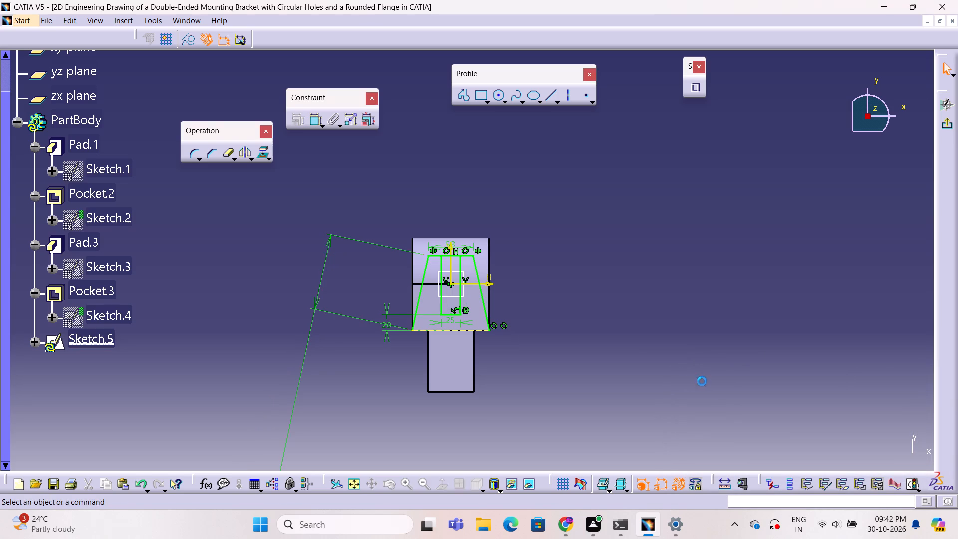
Delete the length dimension on the outline's slanted side on the negative H side.
ctrl+middle_drag(365, 348, 365, 356)
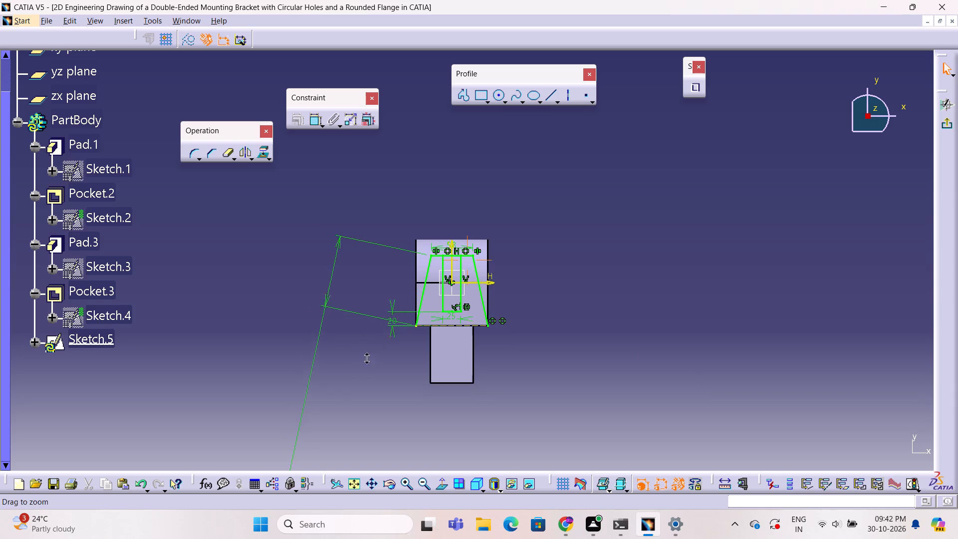
ctrl+middle_drag(365, 356, 361, 376)
click(344, 390)
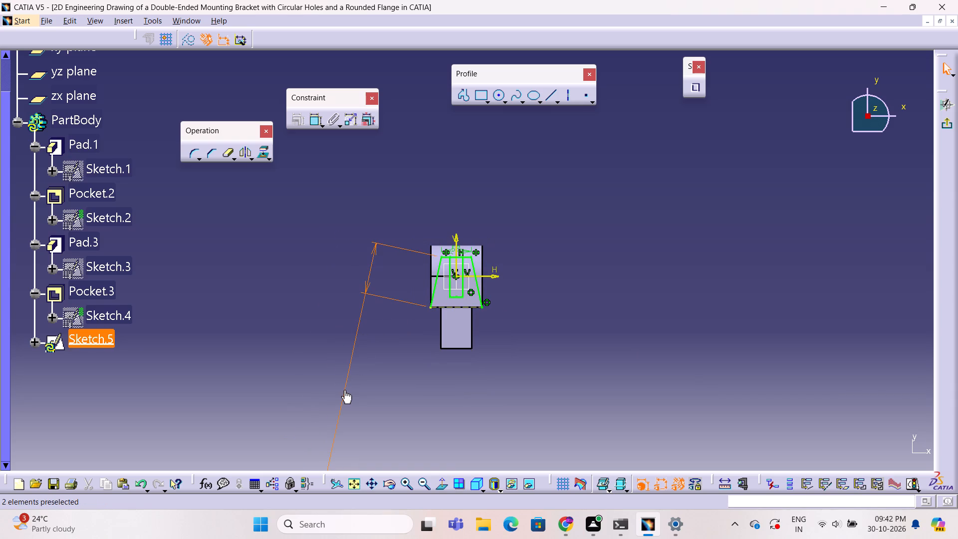
key(Delete)
Stretch the outline's narrow 58 mm edge in the positive V direction, past the rounded end of the bracket body.
ctrl+middle_drag(578, 344, 577, 335)
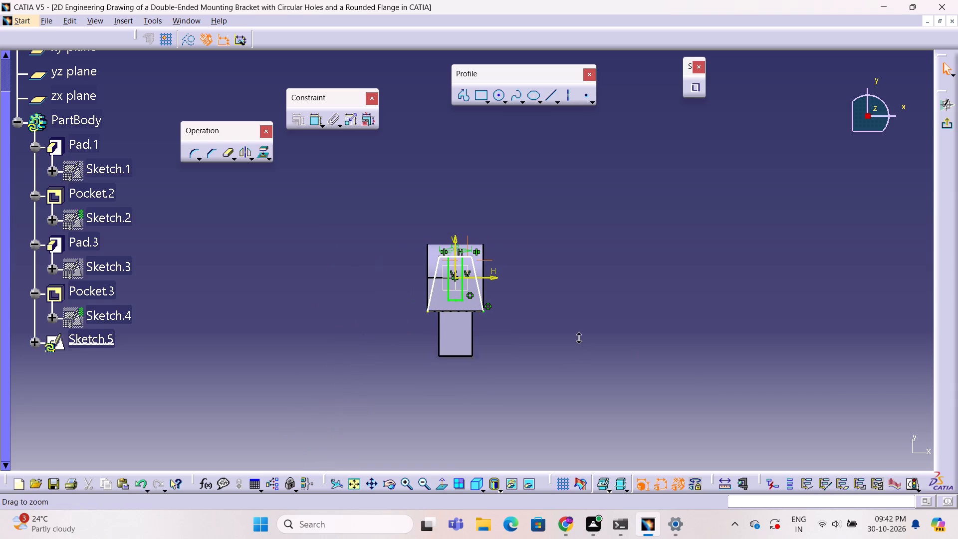
ctrl+middle_drag(577, 335, 576, 334)
drag(467, 257, 467, 232)
click(558, 230)
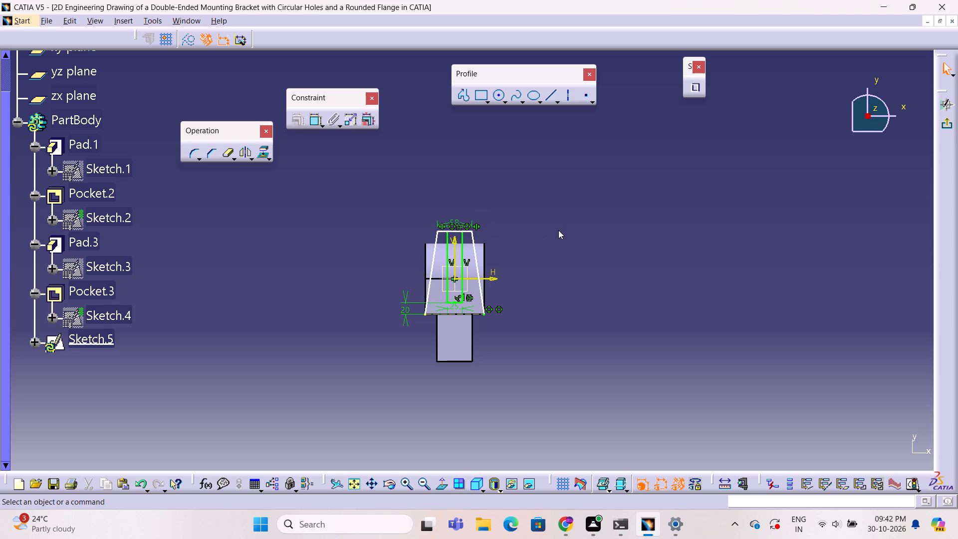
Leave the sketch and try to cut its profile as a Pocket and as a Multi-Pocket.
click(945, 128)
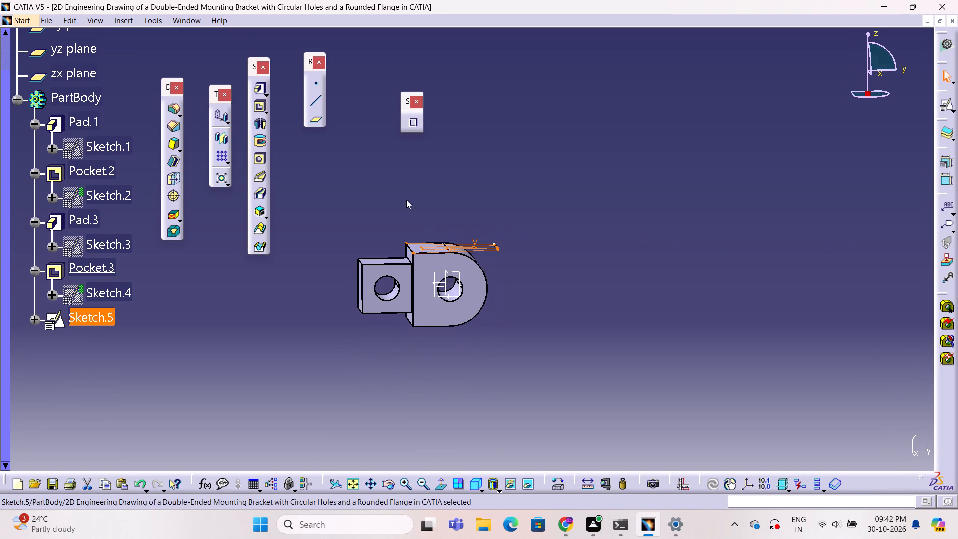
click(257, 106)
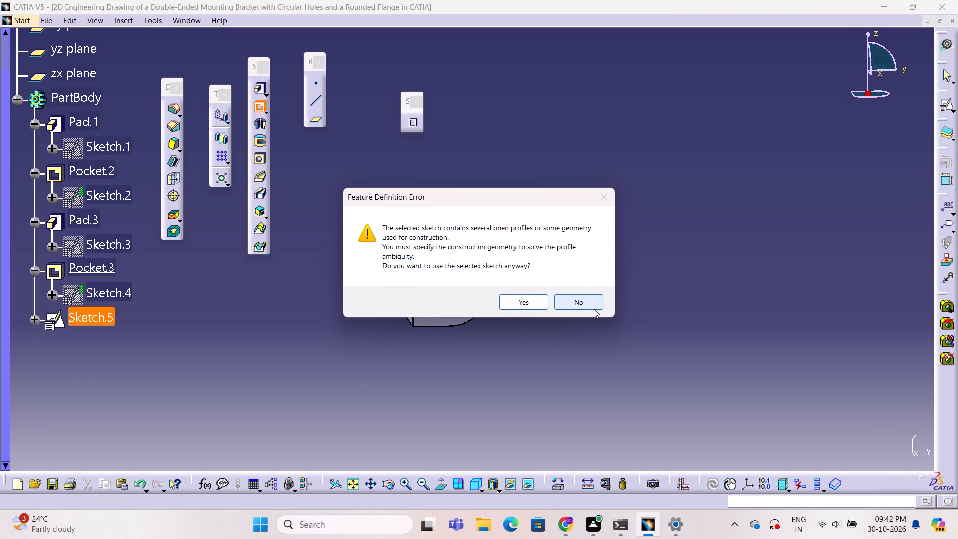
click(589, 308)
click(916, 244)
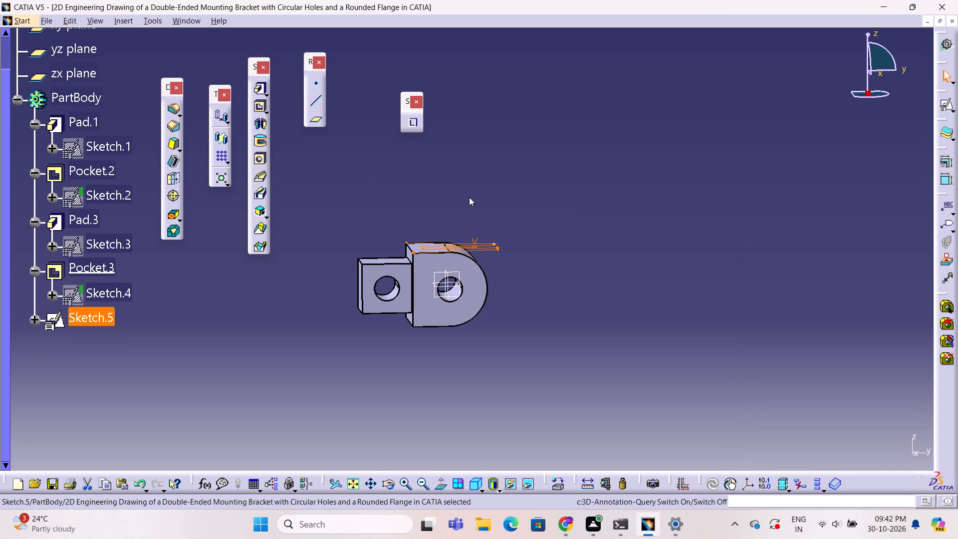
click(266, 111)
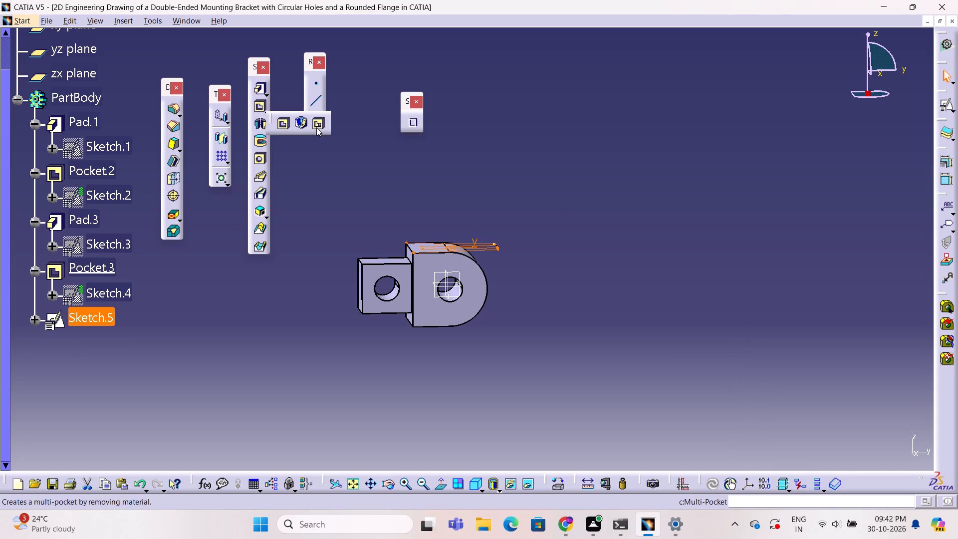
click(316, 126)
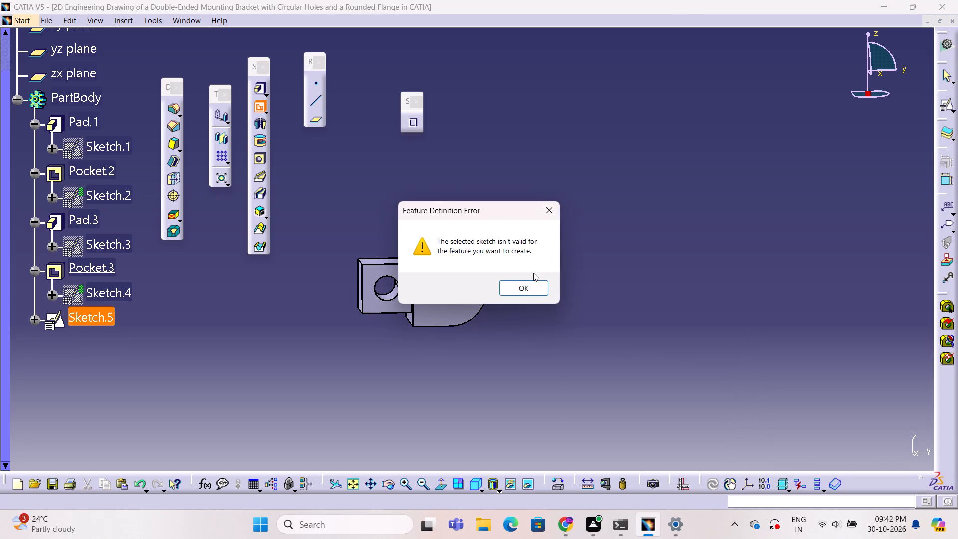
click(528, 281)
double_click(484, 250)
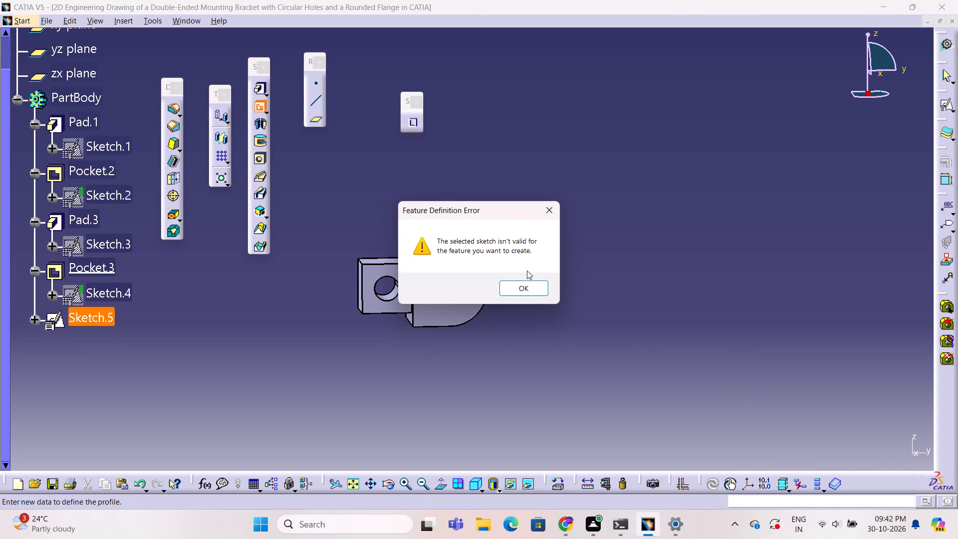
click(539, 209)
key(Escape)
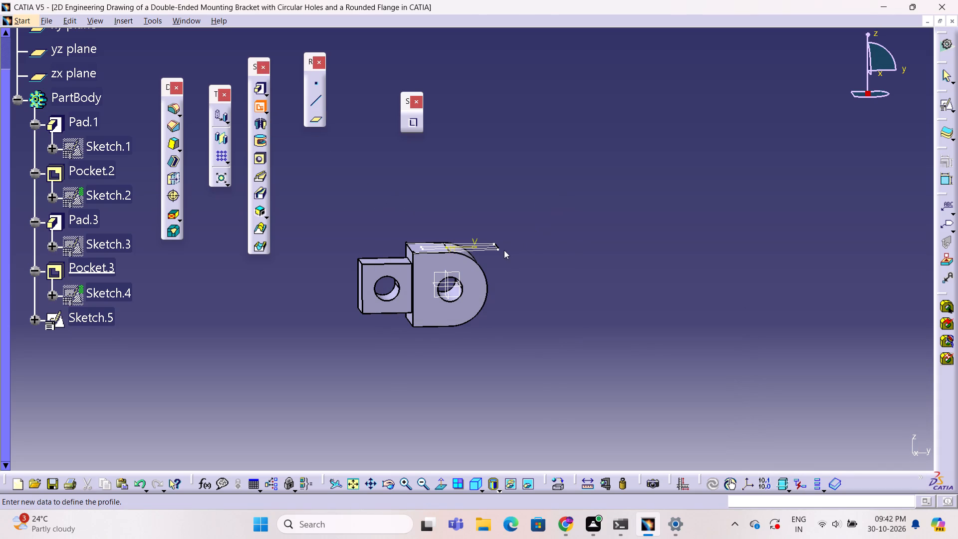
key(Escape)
Reopen the tapered outline sketch and split its narrow edge at the slot's side lines with Quick Trim, keeping all segments.
click(493, 250)
click(493, 250)
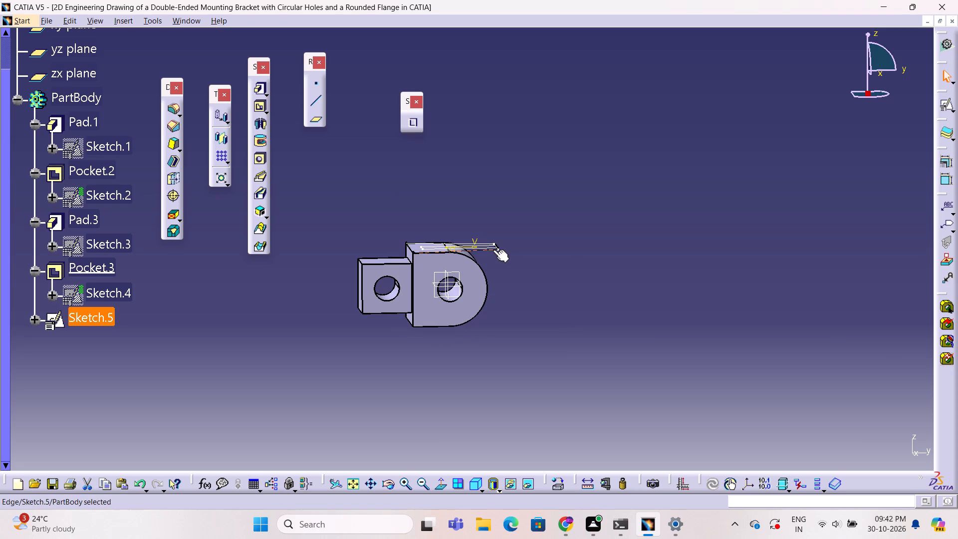
triple_click(493, 250)
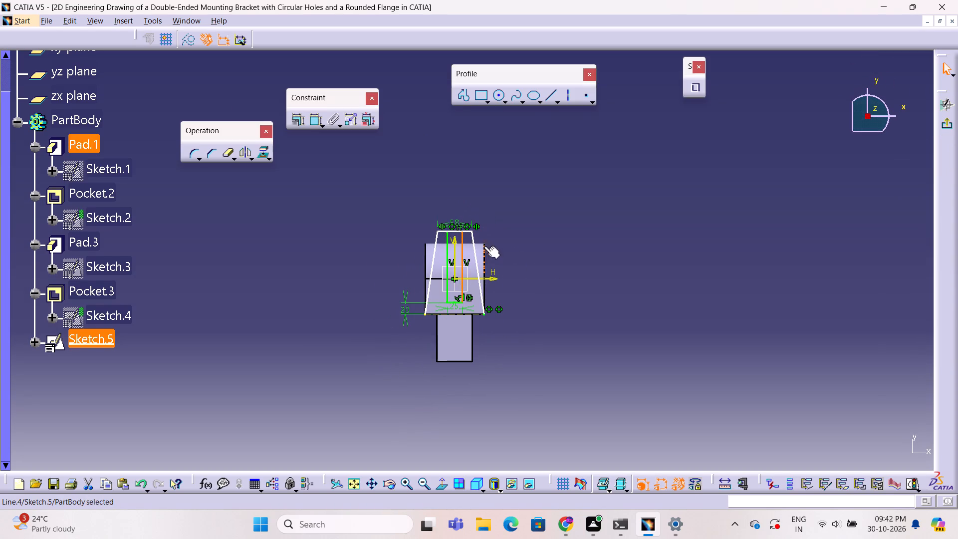
ctrl+middle_drag(549, 263, 548, 252)
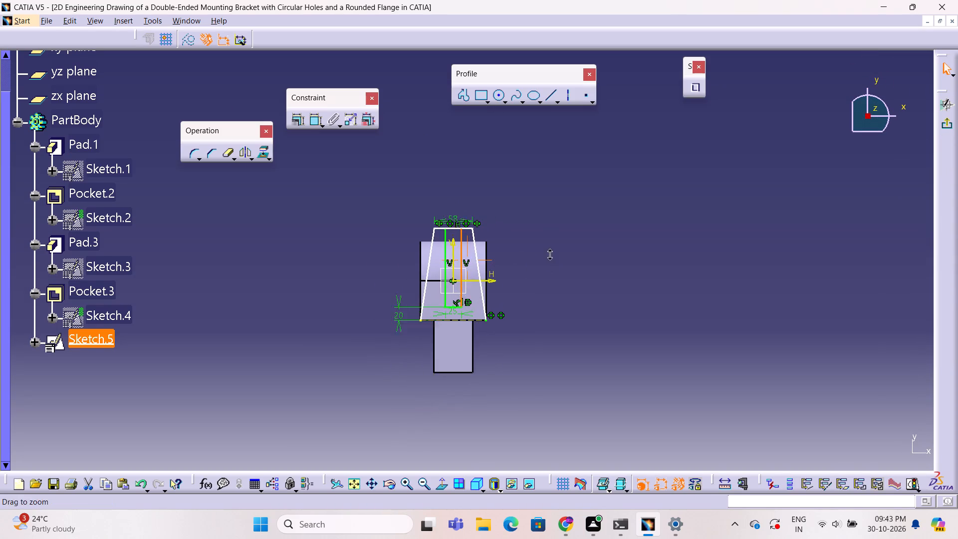
ctrl+middle_drag(548, 252, 555, 175)
middle_drag(546, 170, 546, 159)
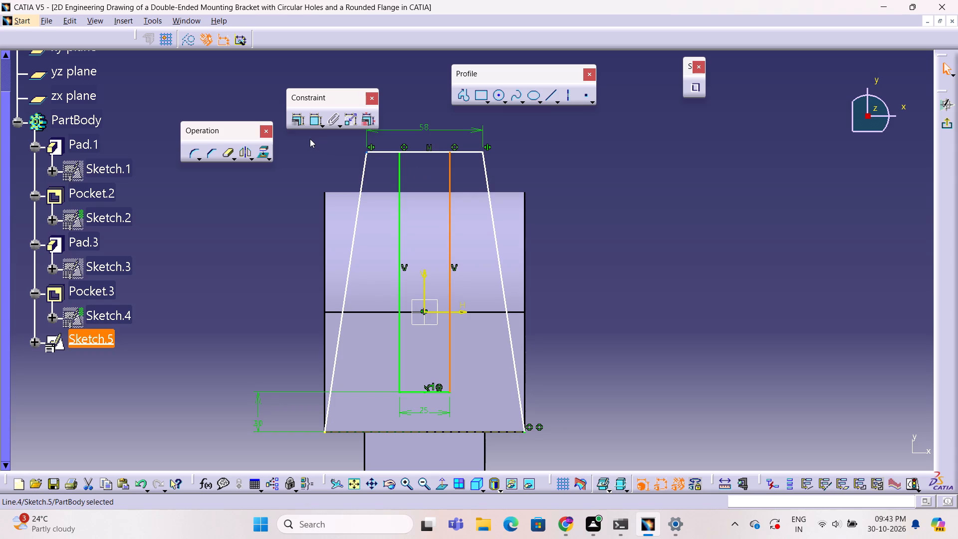
click(224, 155)
click(320, 43)
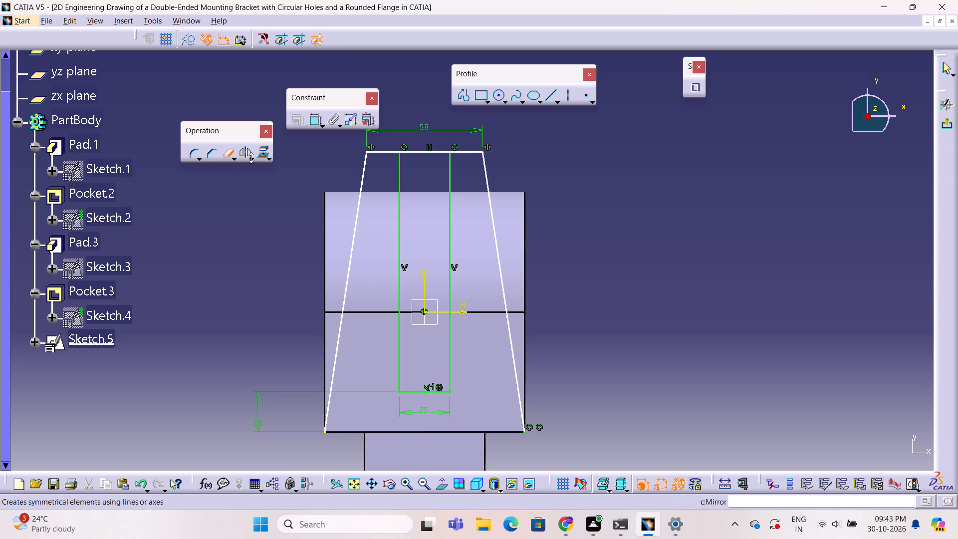
click(322, 174)
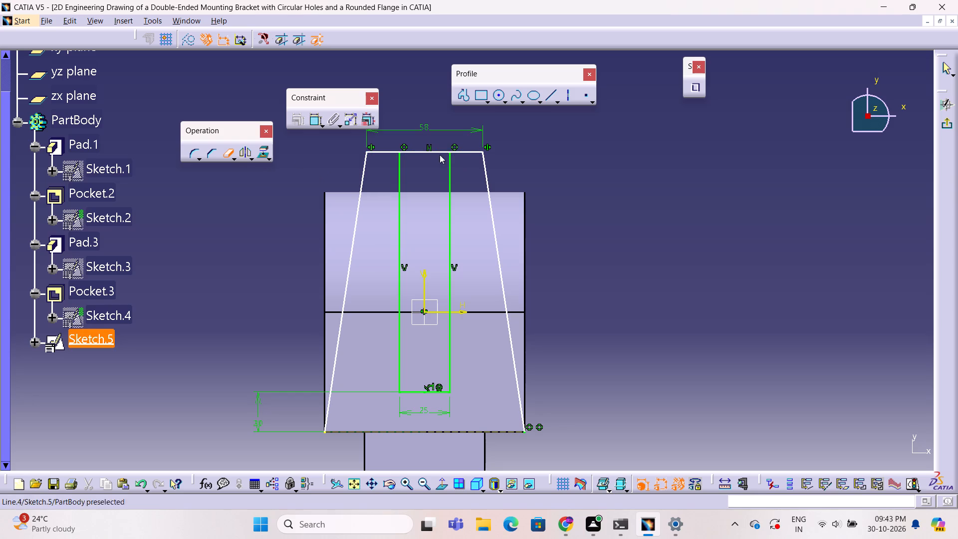
click(430, 152)
click(499, 291)
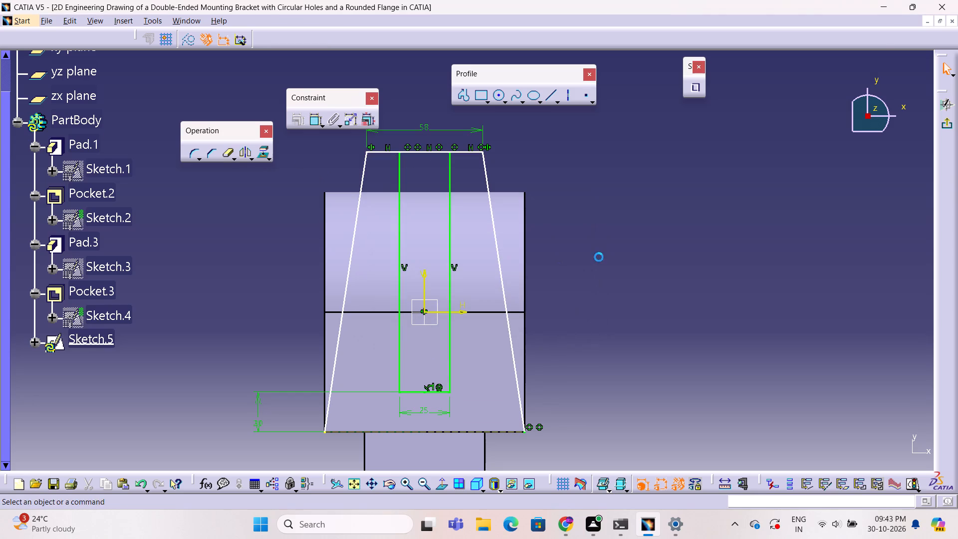
click(599, 257)
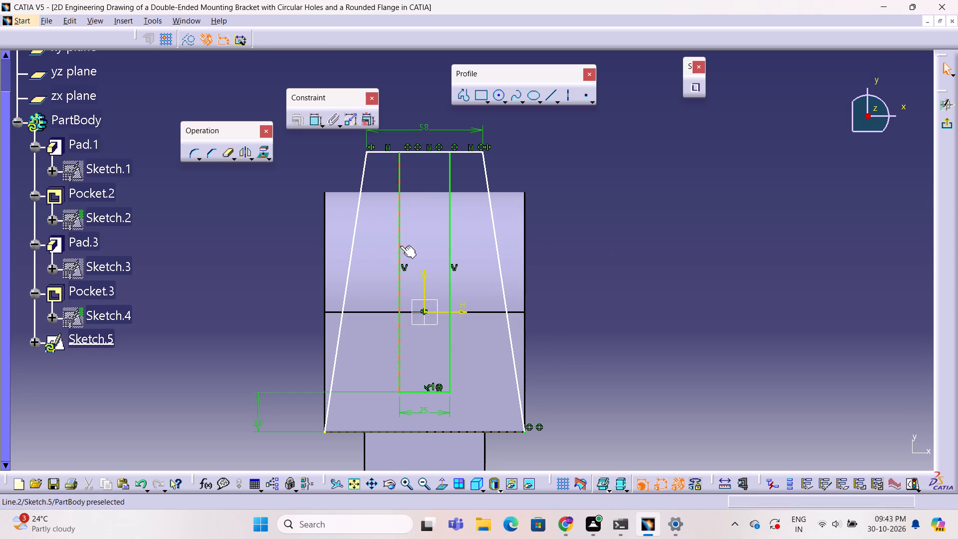
Leave the sketch, start a Multi-Pocket from it, and try previewing the cut with a first-limit depth of 120 mm.
click(946, 120)
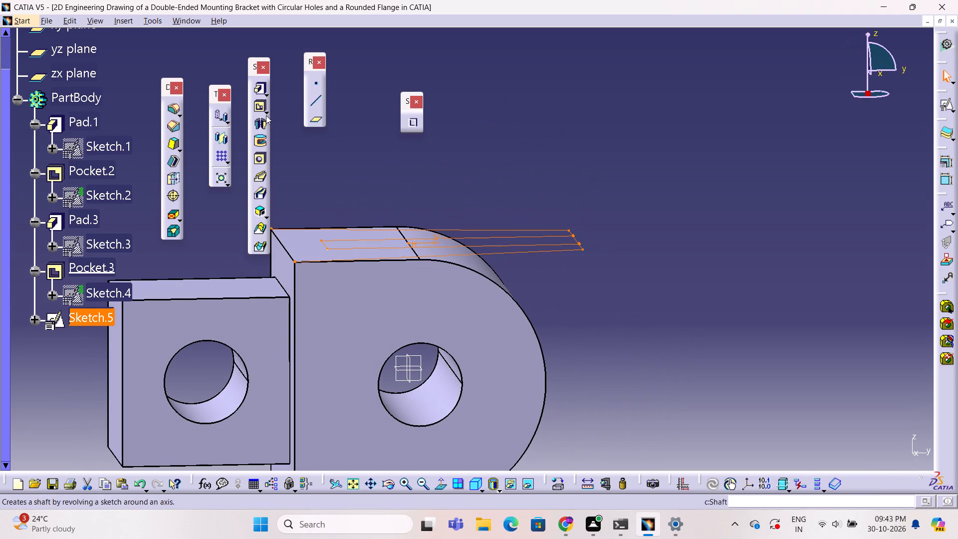
click(266, 111)
click(316, 123)
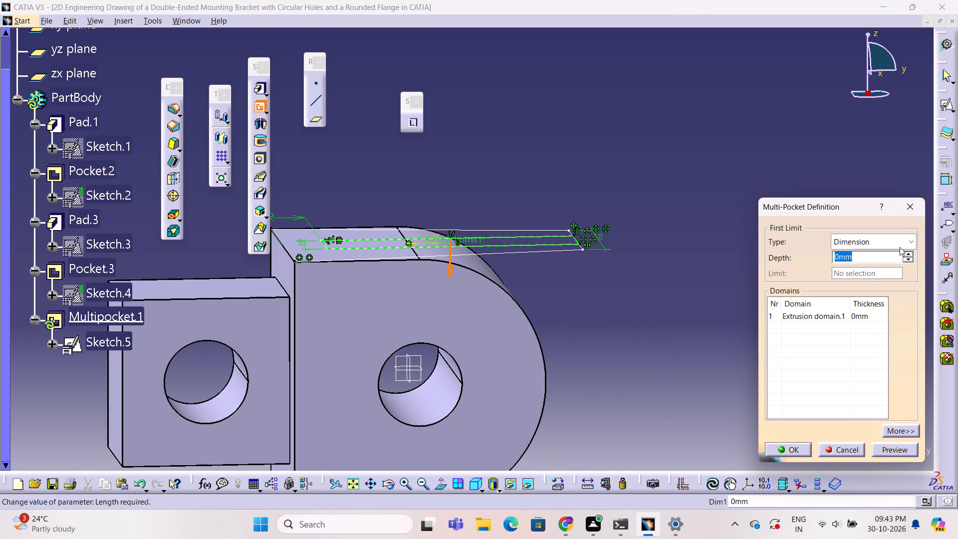
click(911, 241)
click(910, 240)
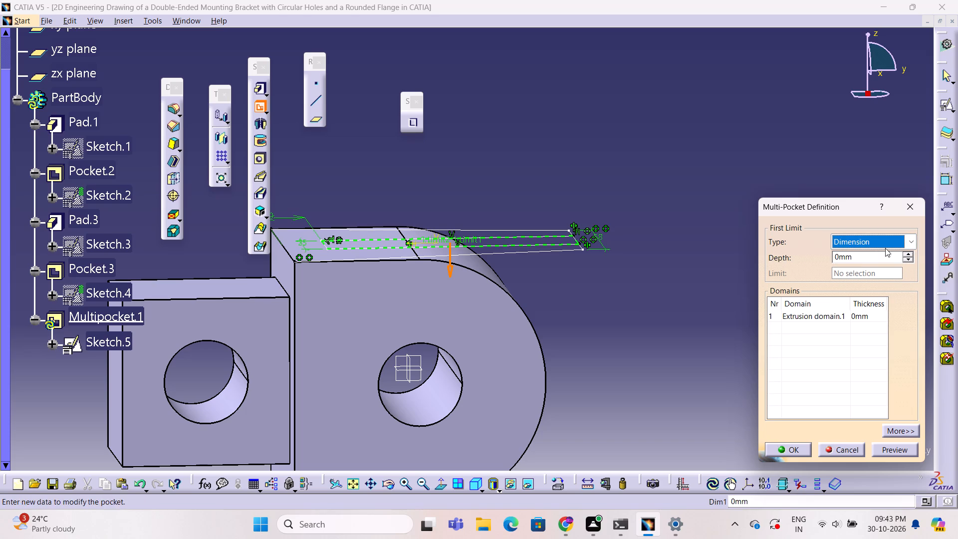
double_click(886, 257)
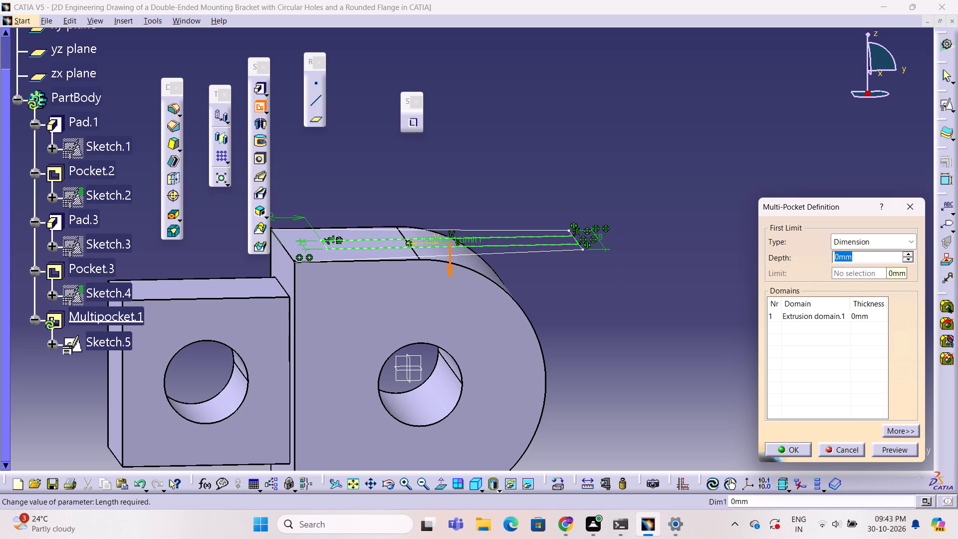
text(12)
key(0)
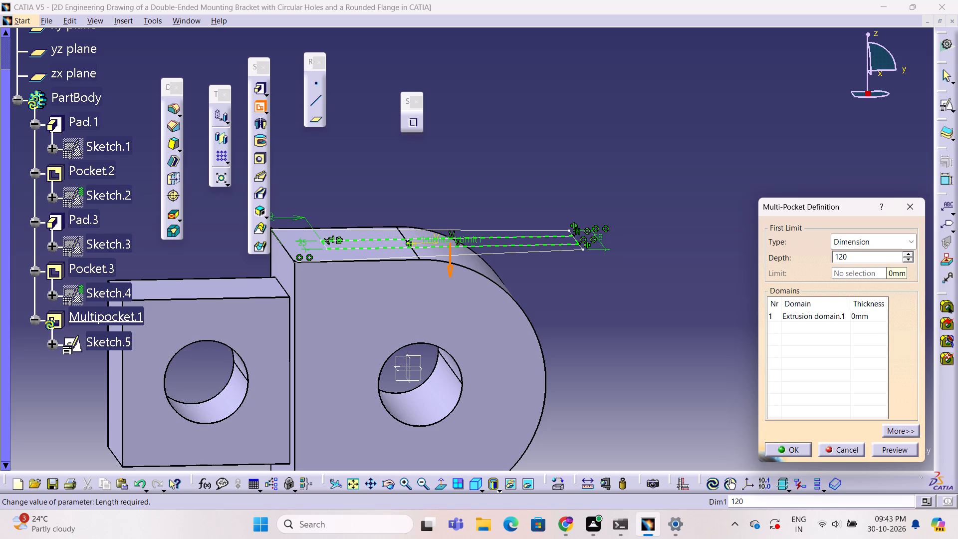
click(897, 451)
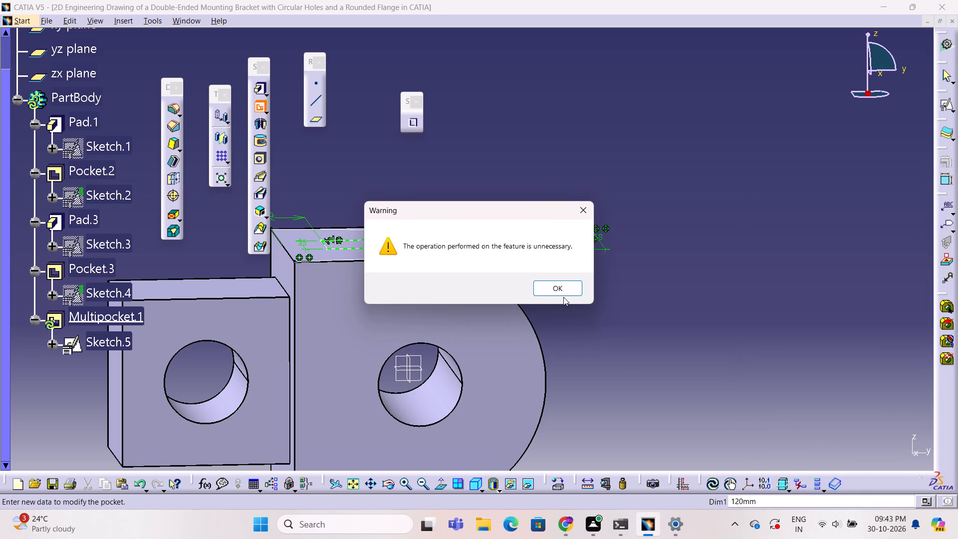
click(561, 292)
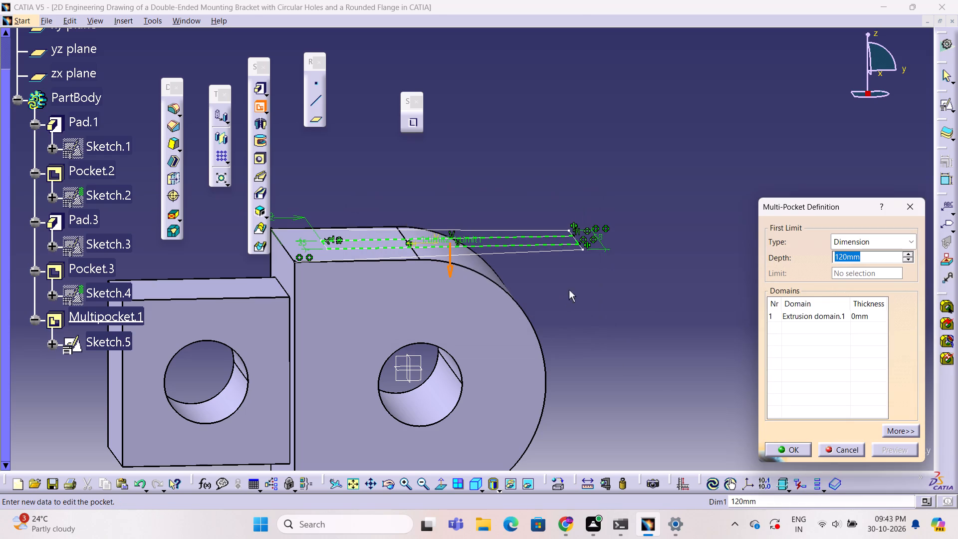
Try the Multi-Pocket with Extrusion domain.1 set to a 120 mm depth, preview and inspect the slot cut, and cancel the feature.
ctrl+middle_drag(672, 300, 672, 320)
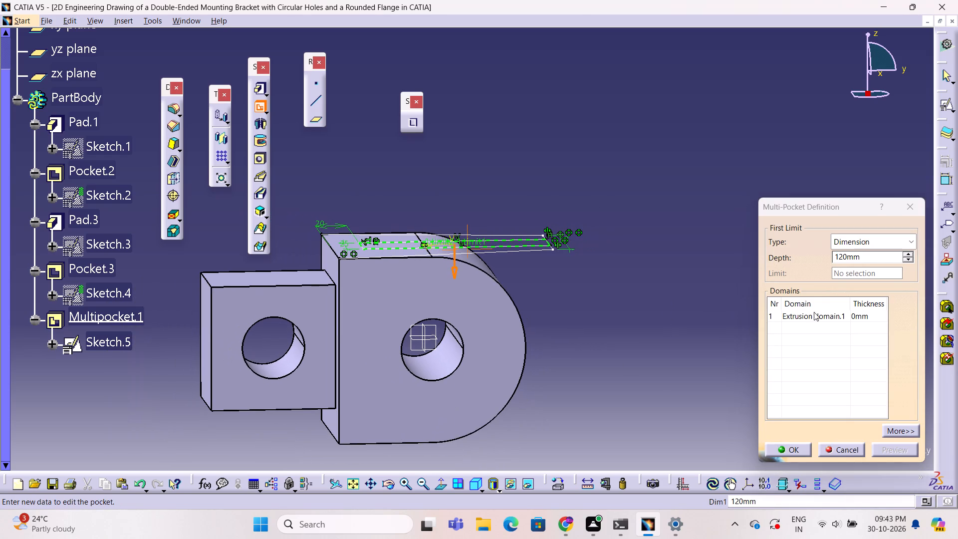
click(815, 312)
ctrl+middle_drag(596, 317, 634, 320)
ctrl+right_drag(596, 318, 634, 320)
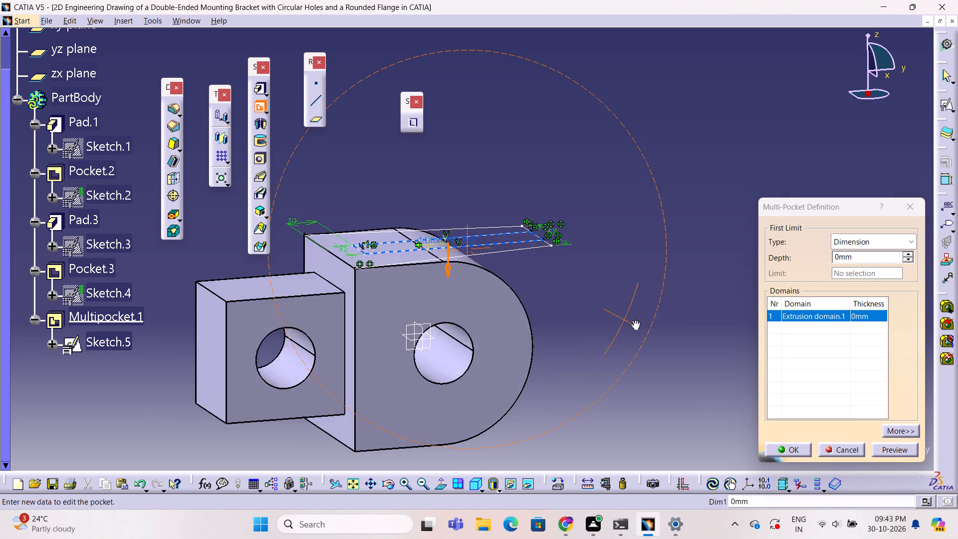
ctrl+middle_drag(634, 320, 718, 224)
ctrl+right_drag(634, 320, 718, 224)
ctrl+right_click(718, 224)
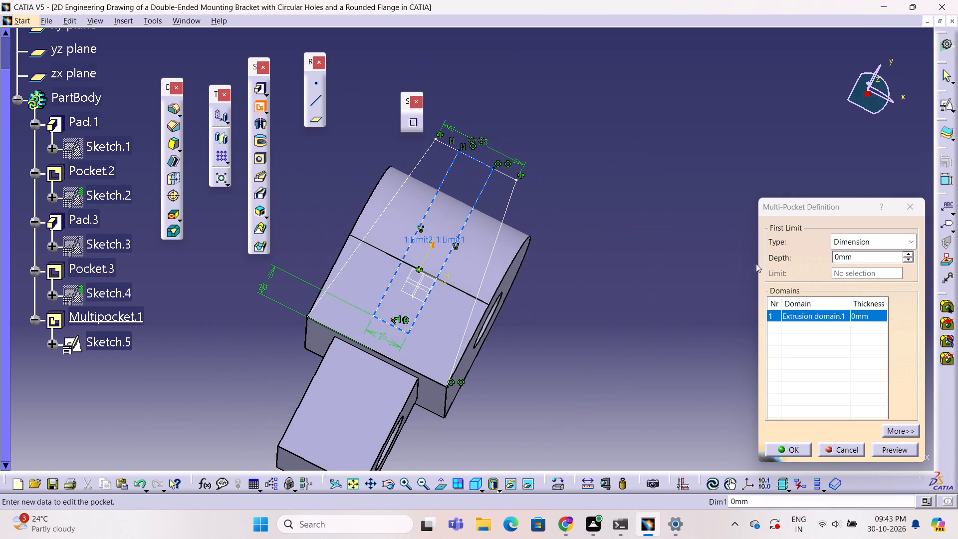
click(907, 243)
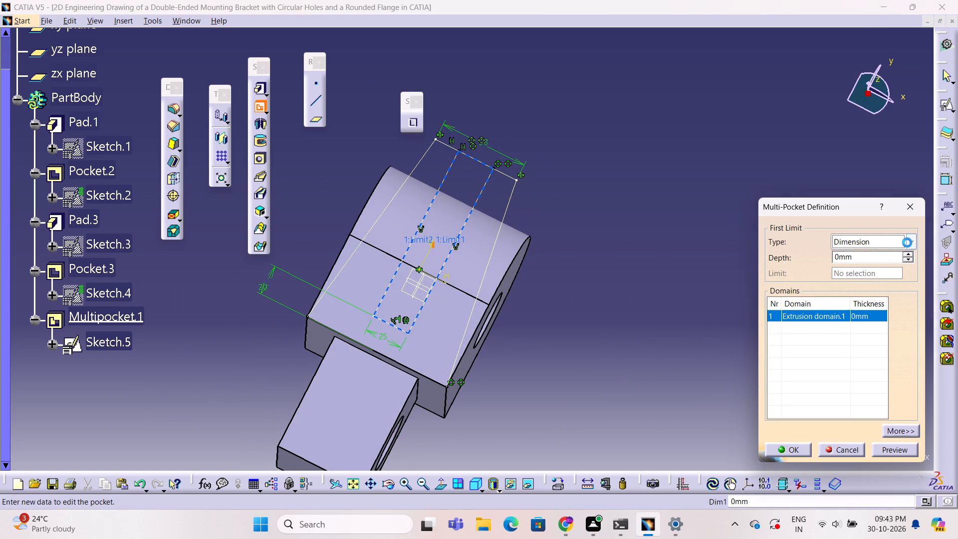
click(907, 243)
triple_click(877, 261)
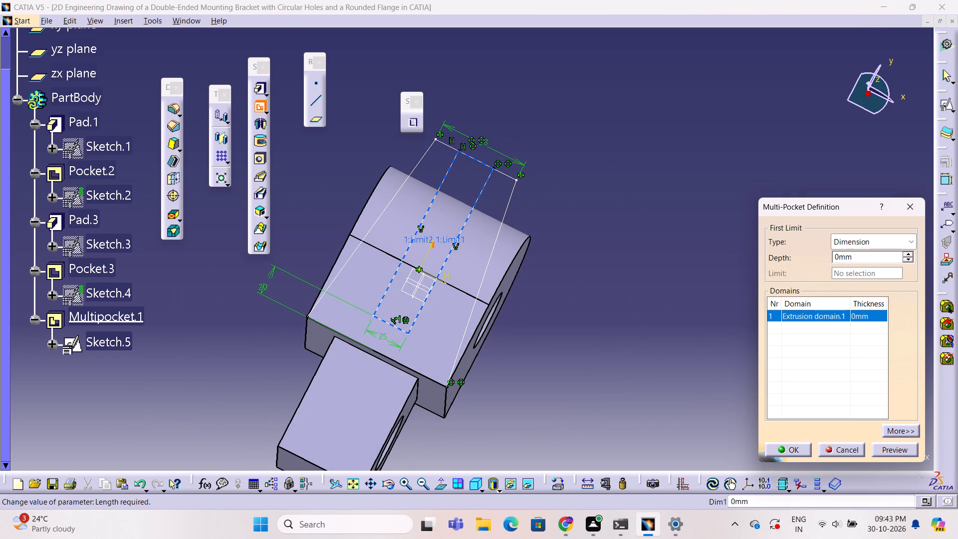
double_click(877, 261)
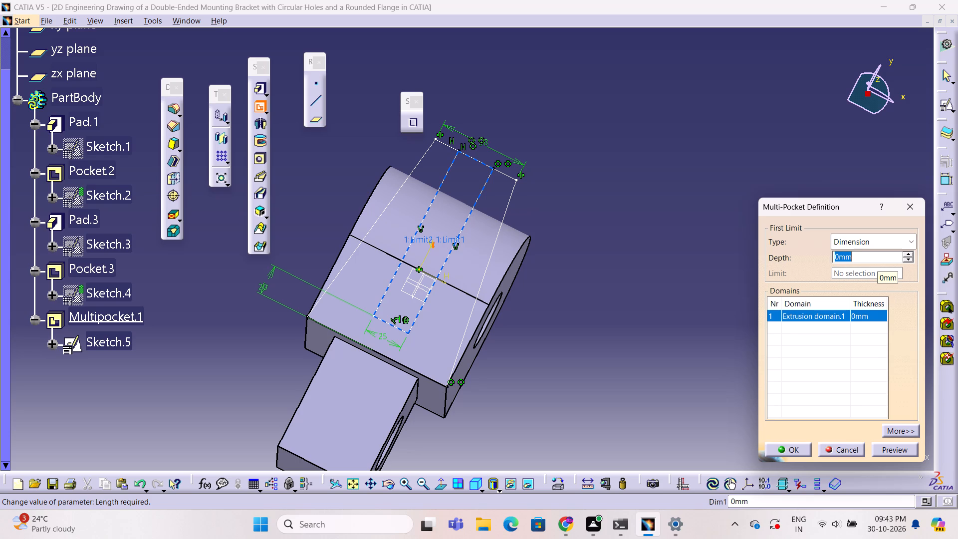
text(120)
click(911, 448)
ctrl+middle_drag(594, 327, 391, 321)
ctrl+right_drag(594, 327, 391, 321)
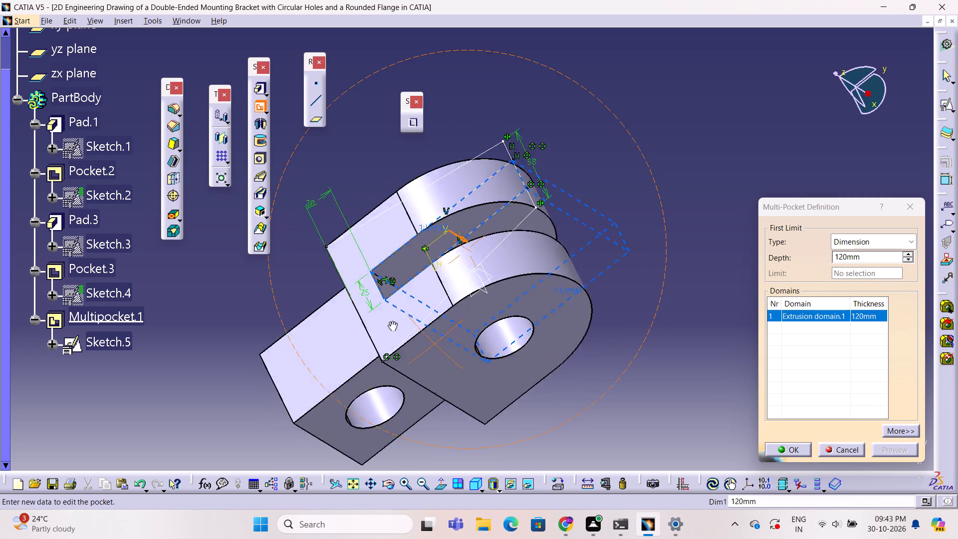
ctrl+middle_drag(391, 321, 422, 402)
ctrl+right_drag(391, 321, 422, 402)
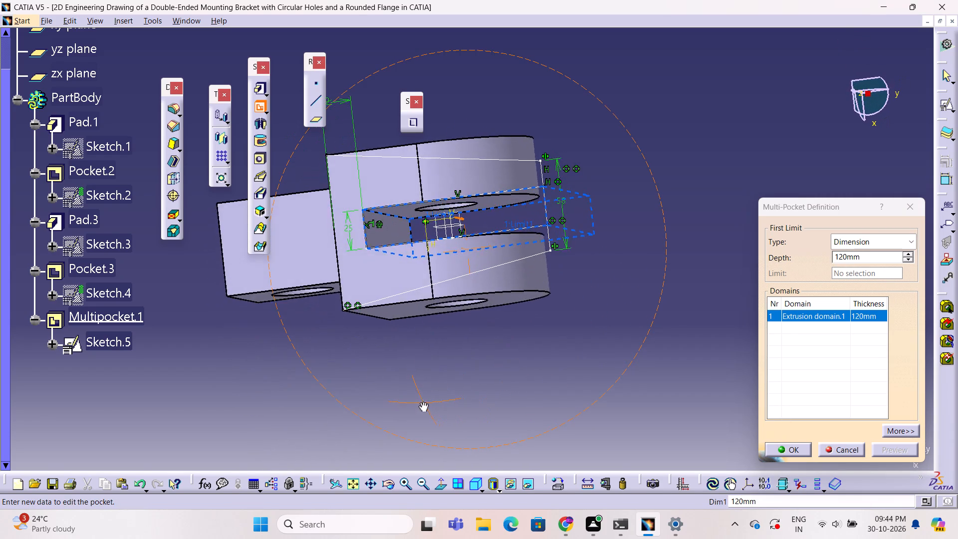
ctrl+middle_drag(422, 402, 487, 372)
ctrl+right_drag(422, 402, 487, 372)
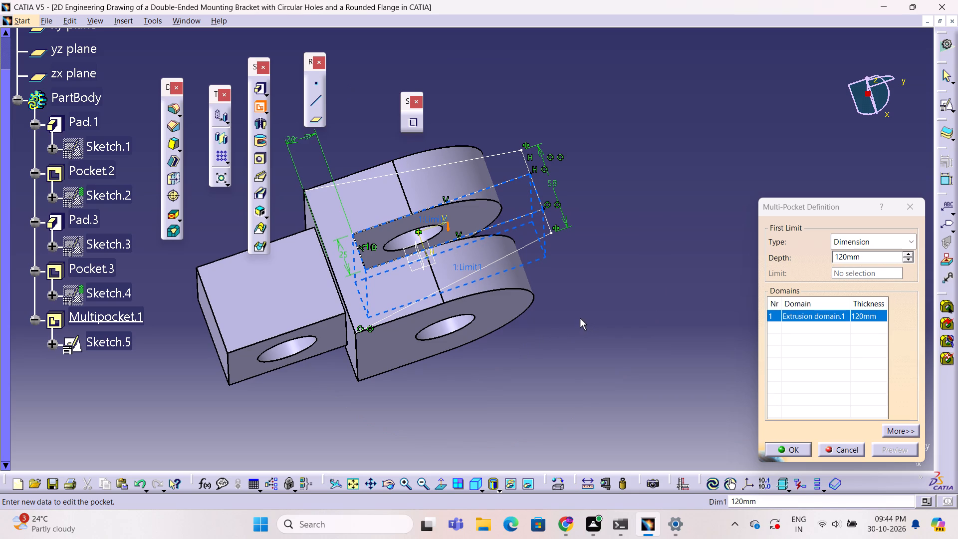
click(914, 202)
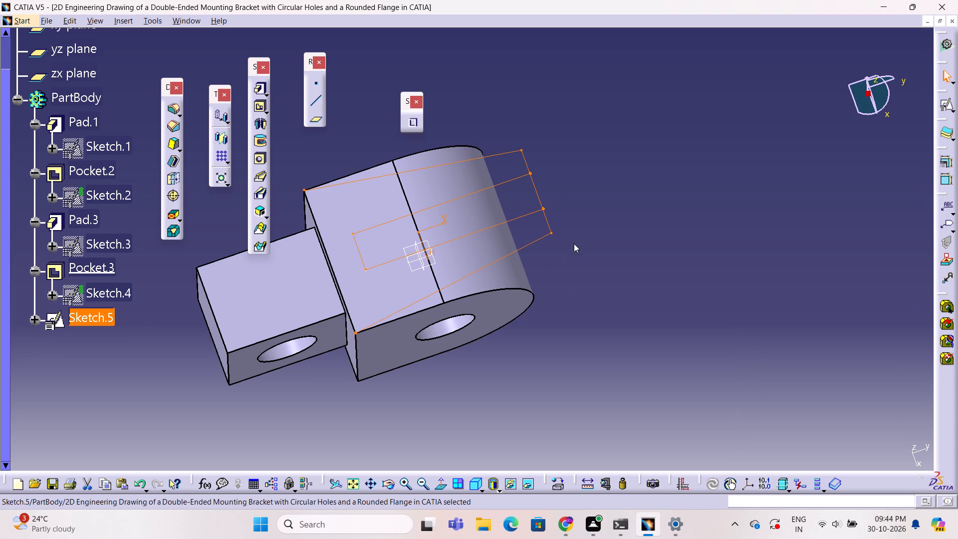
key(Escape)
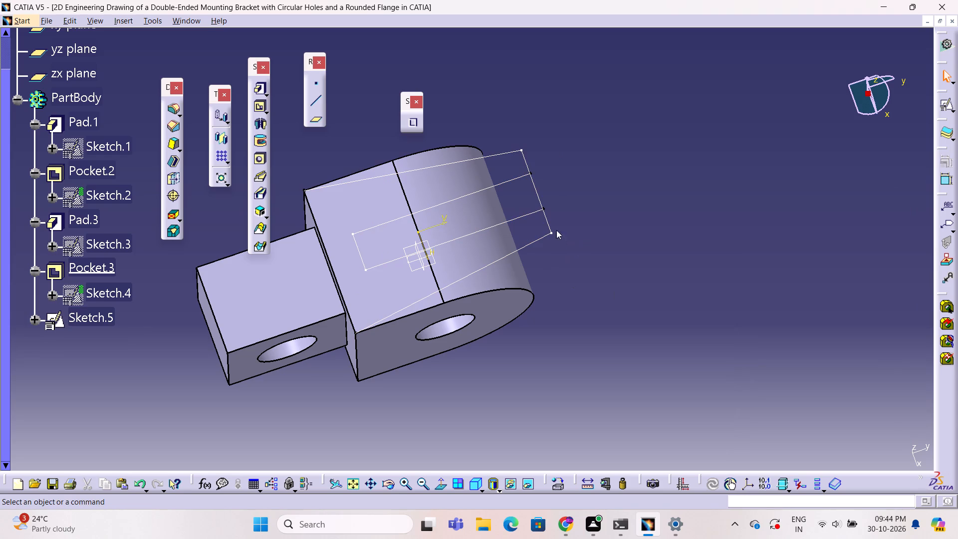
Reopen the tapered outline sketch on the bracket body for editing.
double_click(538, 204)
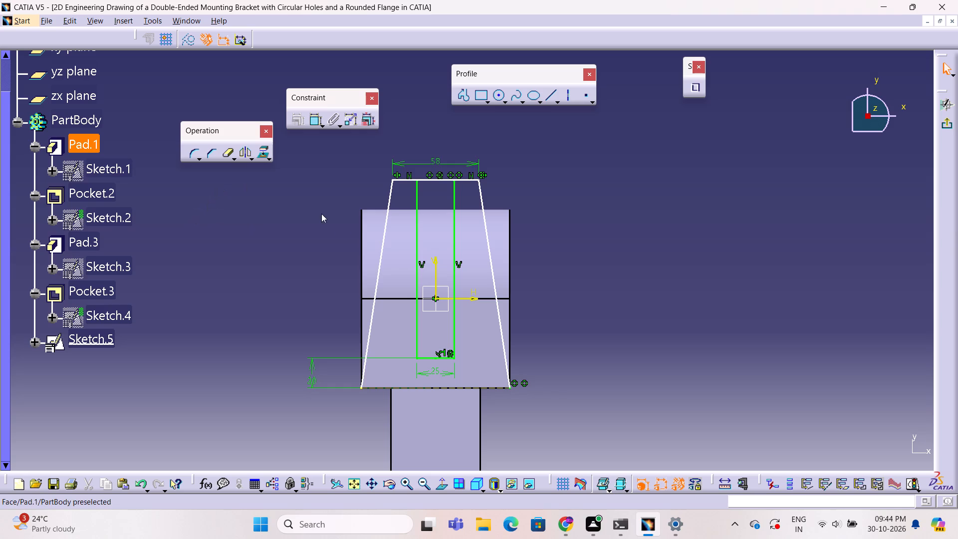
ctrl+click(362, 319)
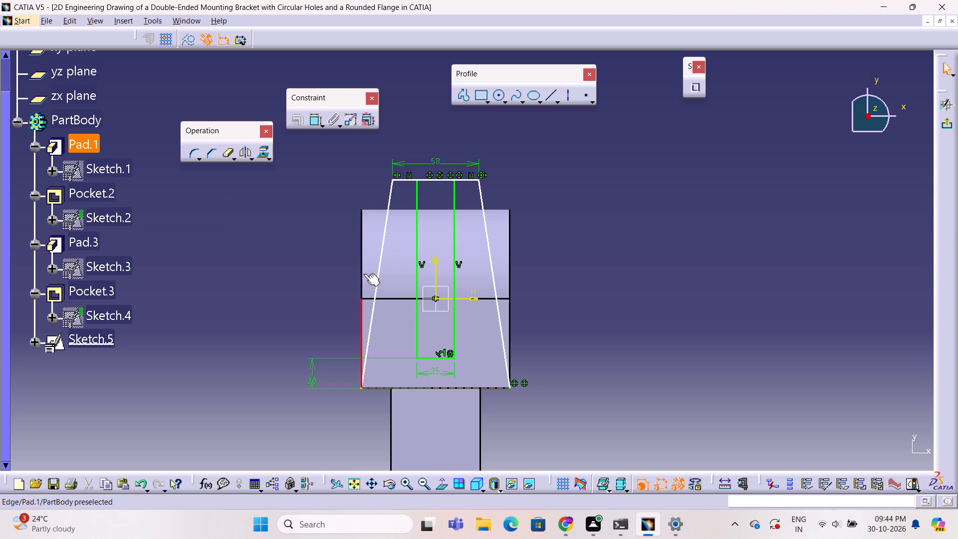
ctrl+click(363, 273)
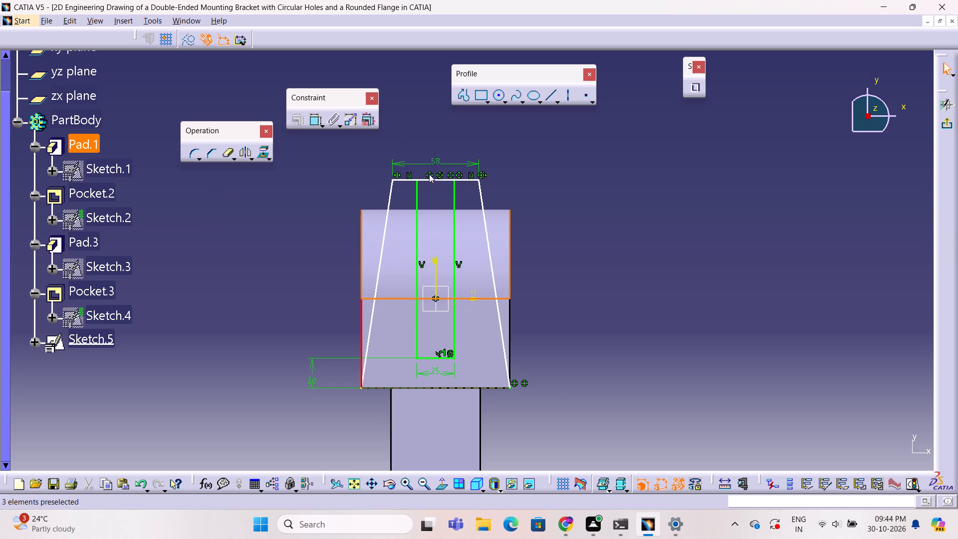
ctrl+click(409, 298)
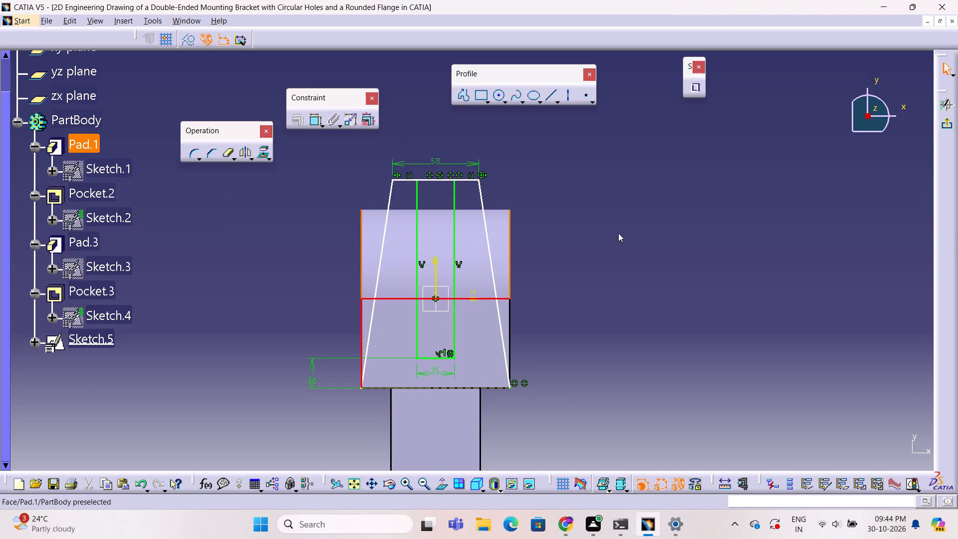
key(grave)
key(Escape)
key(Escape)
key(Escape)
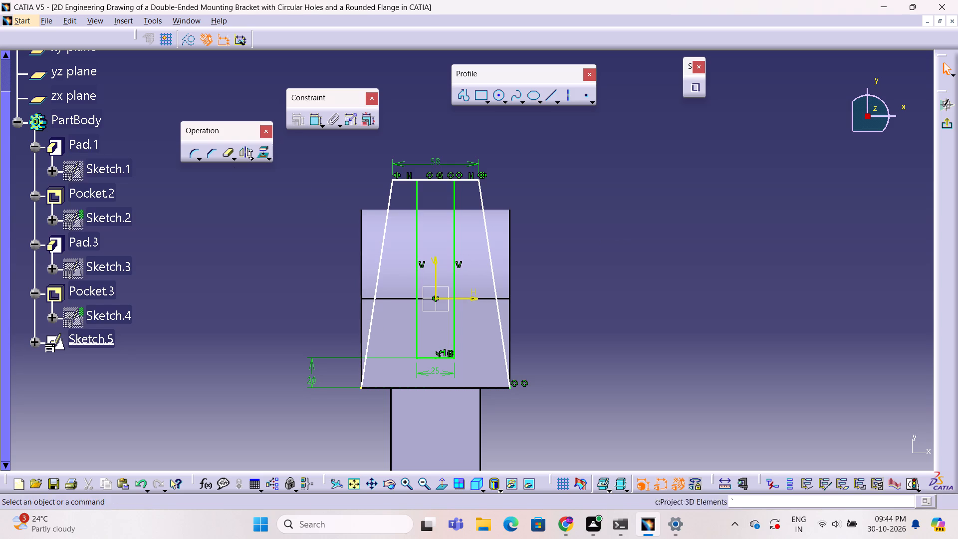
Draw a vertical line about 140 mm long from the wide base's corner at H -50 mm, and a 21 mm horizontal line joining the narrow edge.
click(463, 96)
click(361, 387)
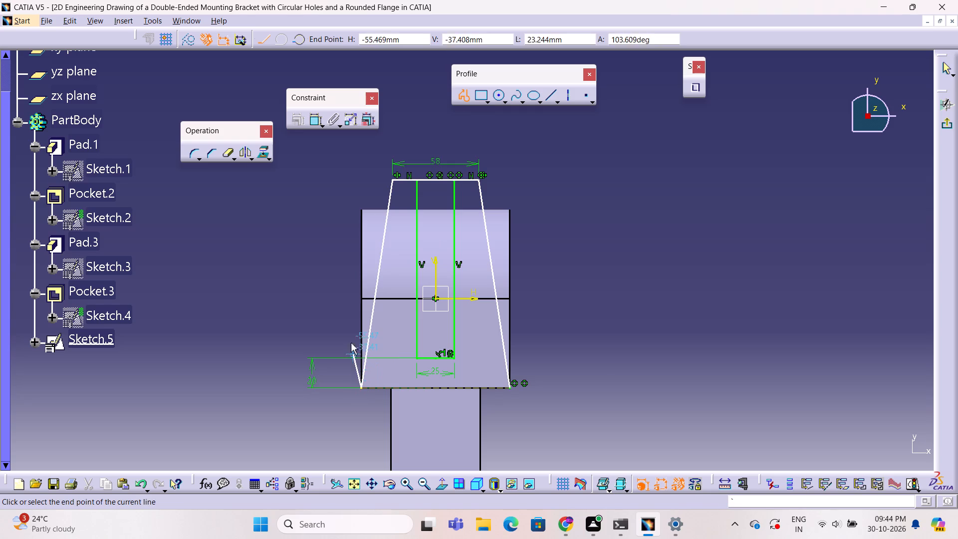
click(362, 180)
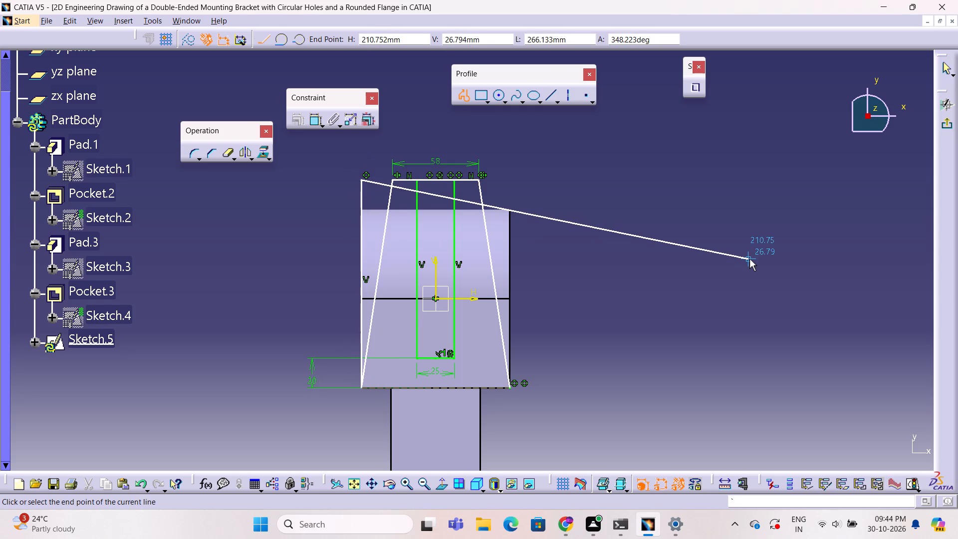
key(Escape)
click(749, 259)
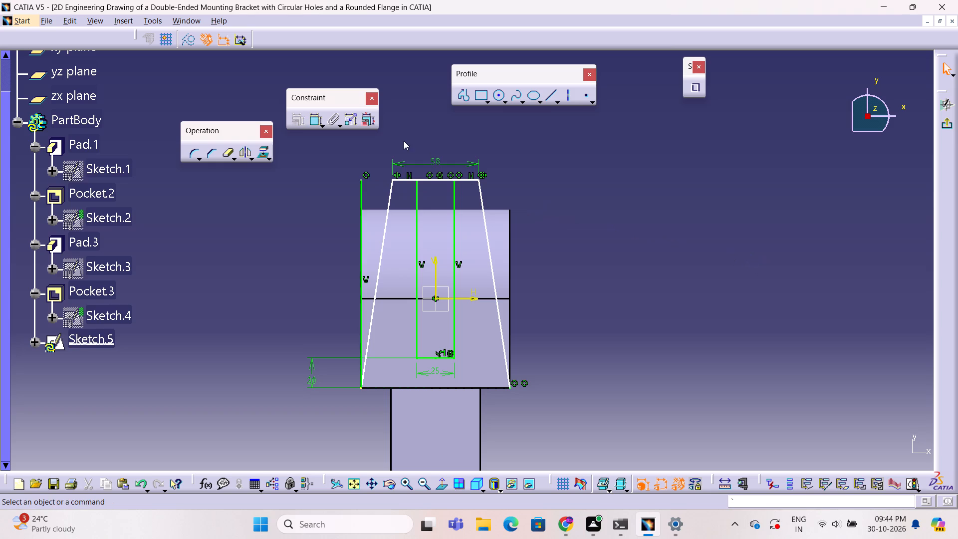
click(466, 99)
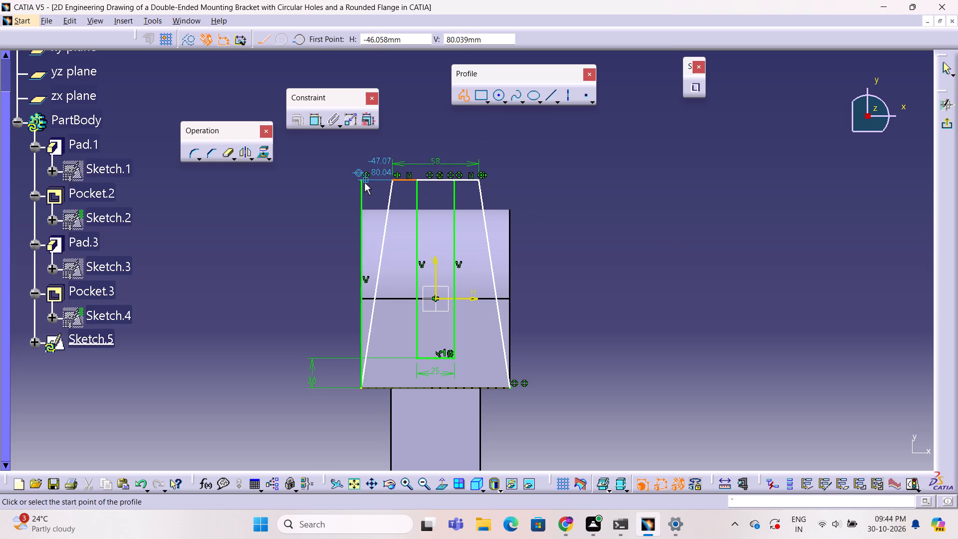
click(362, 180)
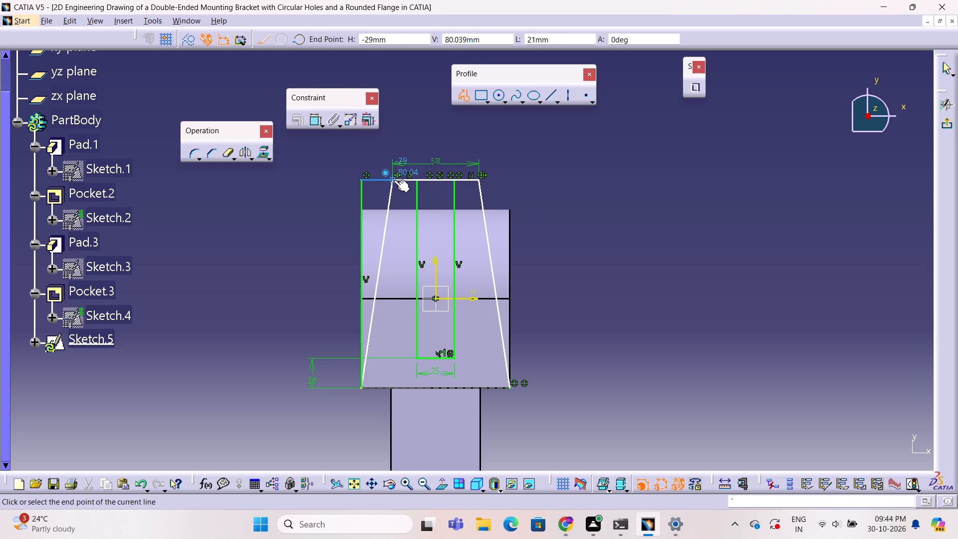
click(394, 180)
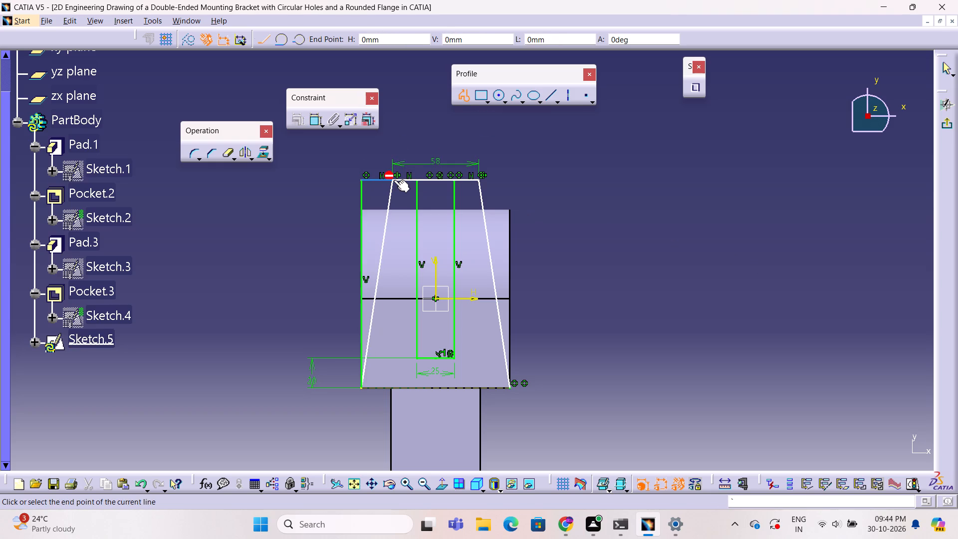
key(Escape)
key(Escape)
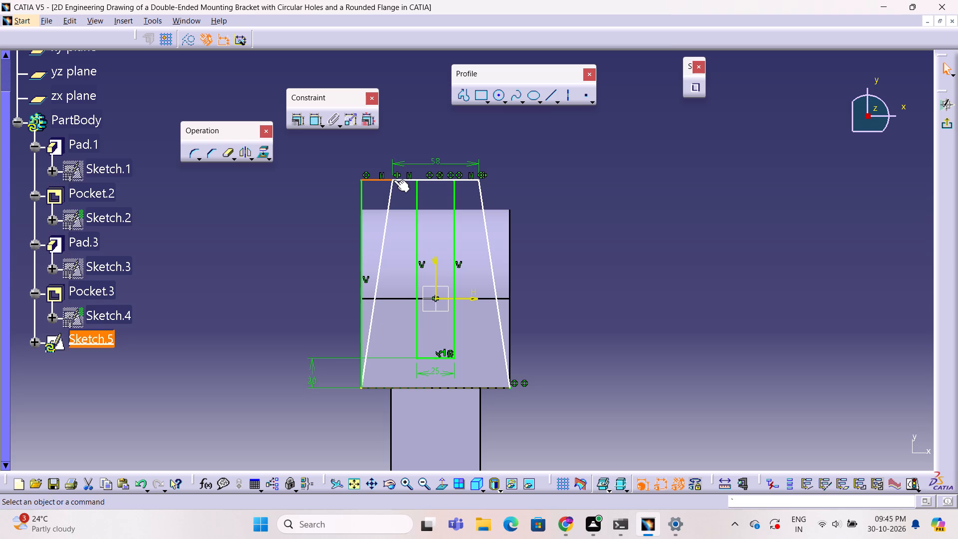
Mirror the new vertical and horizontal lines about the sketch's vertical axis to close the opposite side region.
click(375, 179)
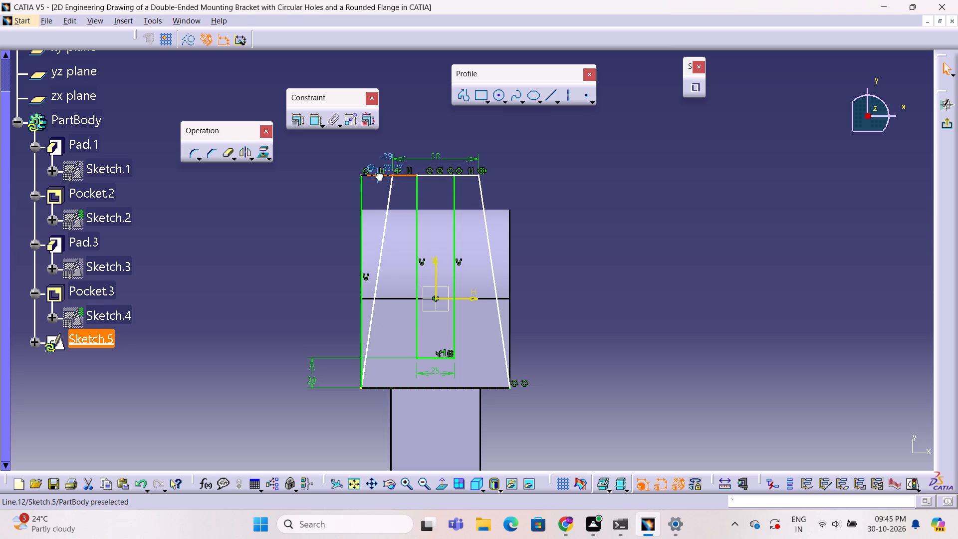
click(363, 193)
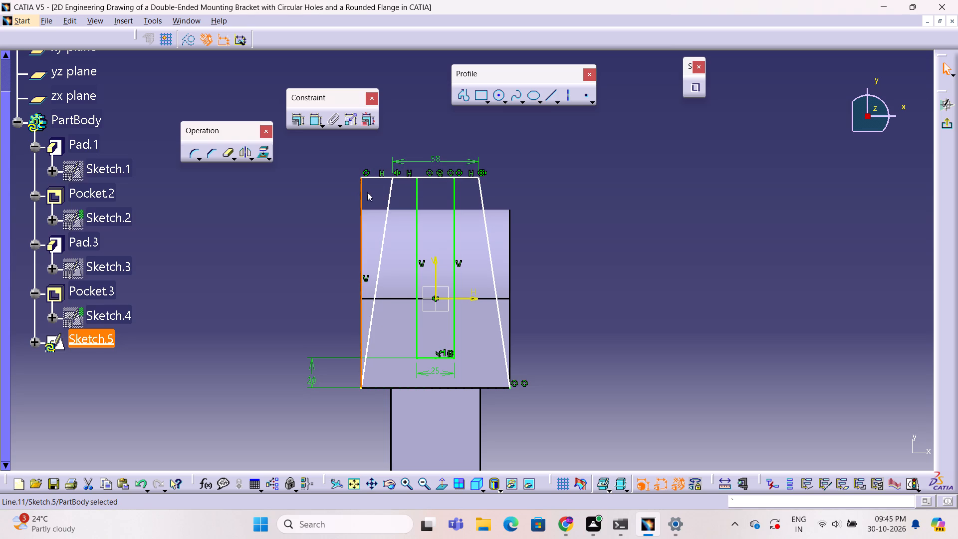
ctrl+click(376, 177)
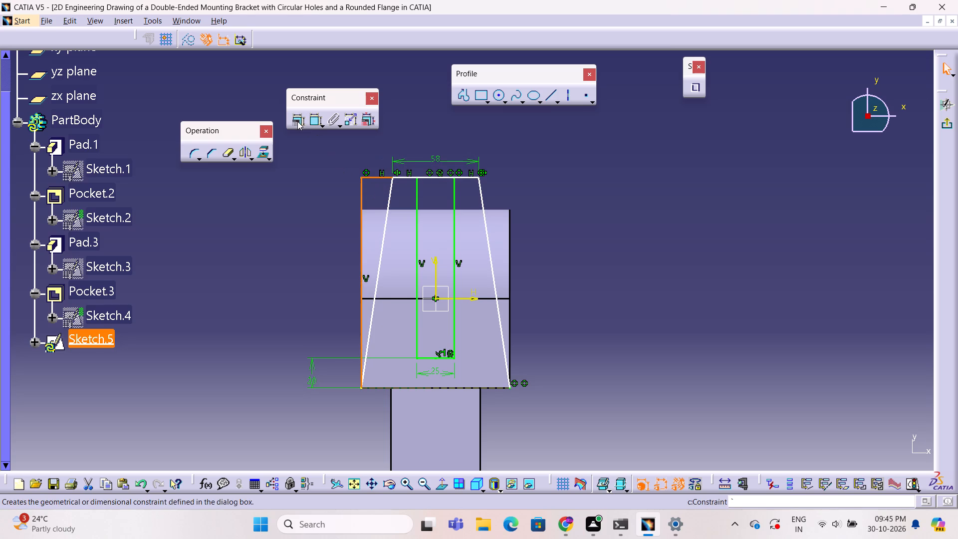
click(297, 121)
click(822, 125)
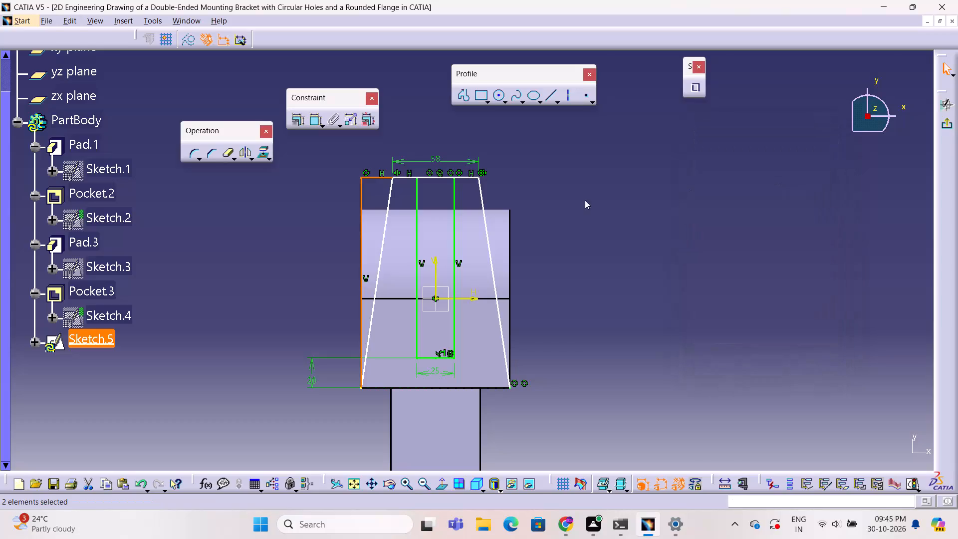
click(245, 155)
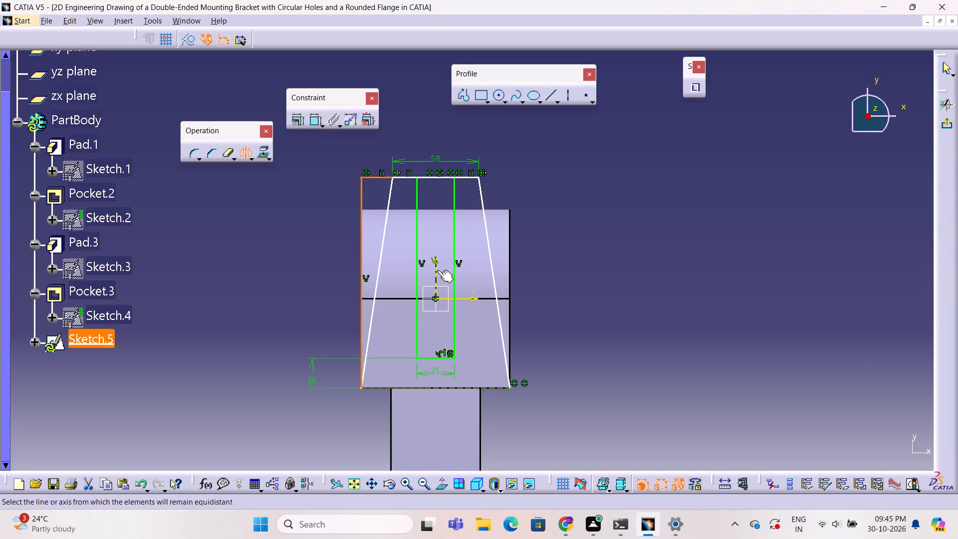
click(435, 269)
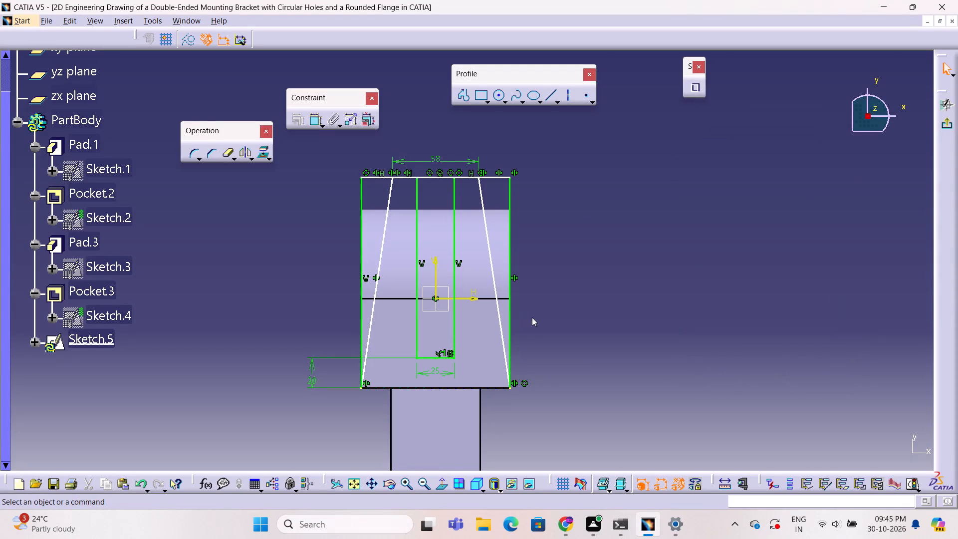
click(570, 315)
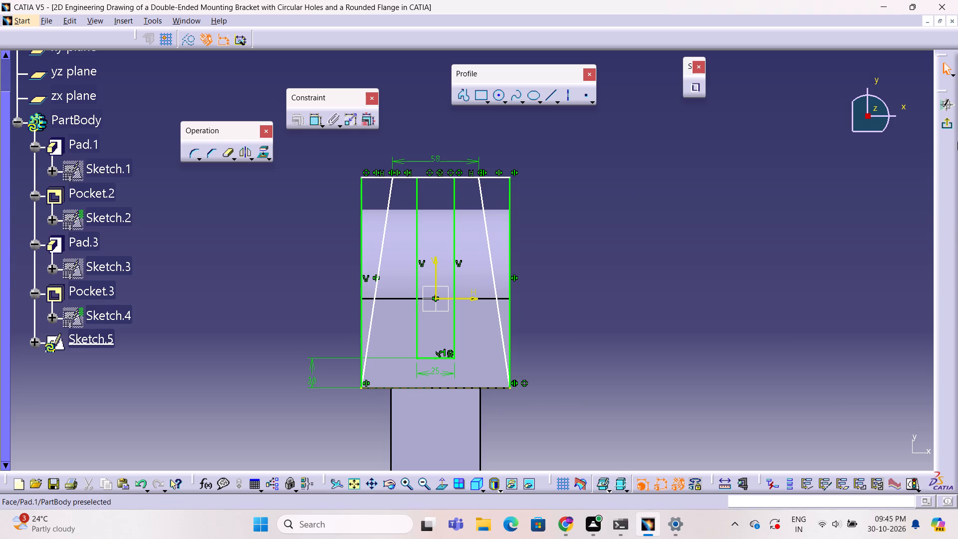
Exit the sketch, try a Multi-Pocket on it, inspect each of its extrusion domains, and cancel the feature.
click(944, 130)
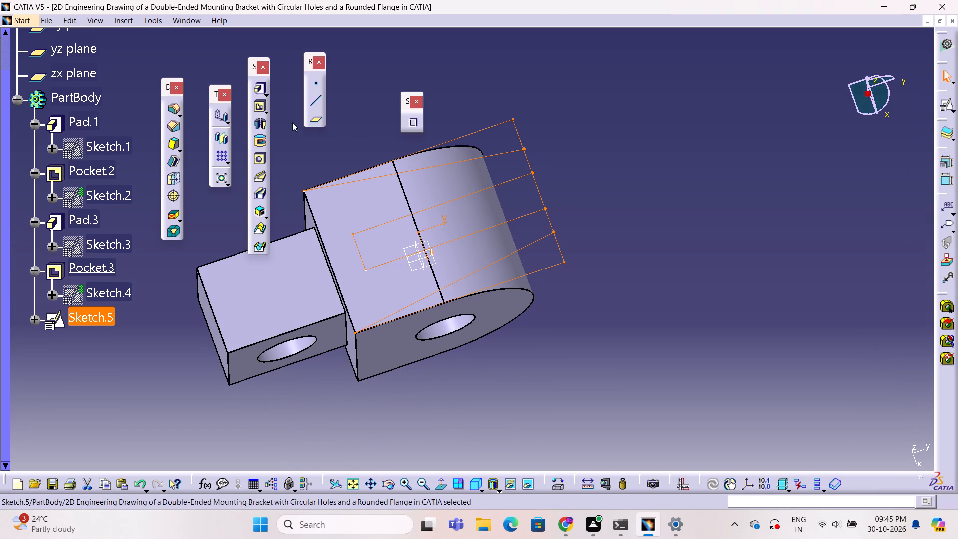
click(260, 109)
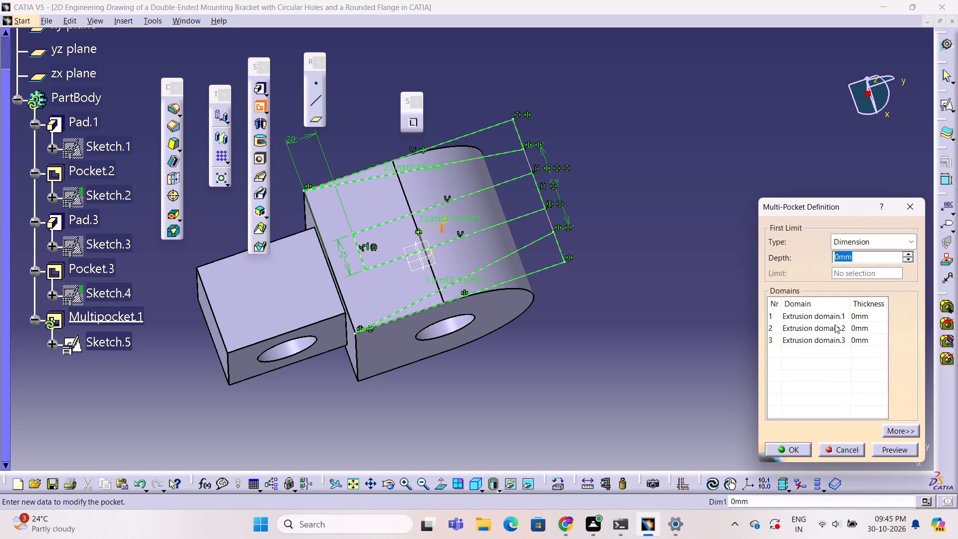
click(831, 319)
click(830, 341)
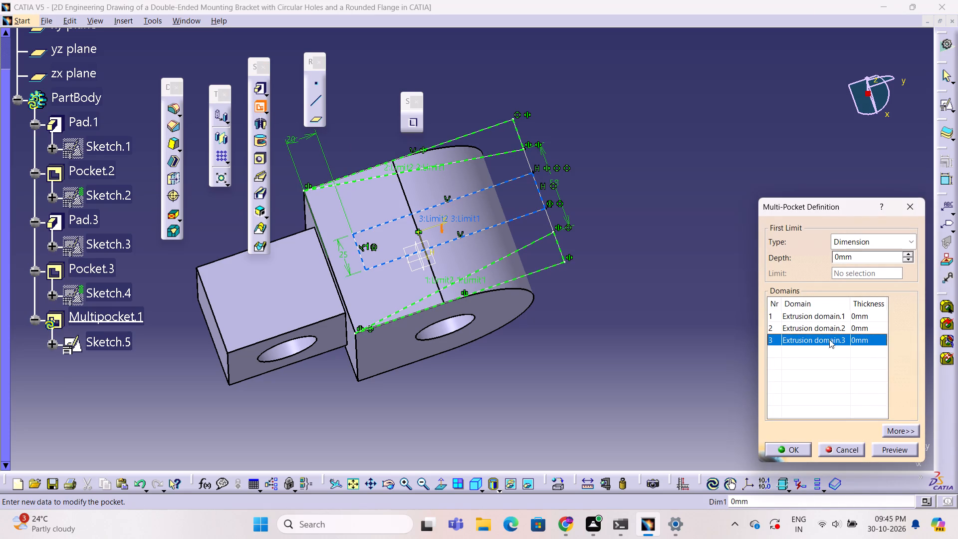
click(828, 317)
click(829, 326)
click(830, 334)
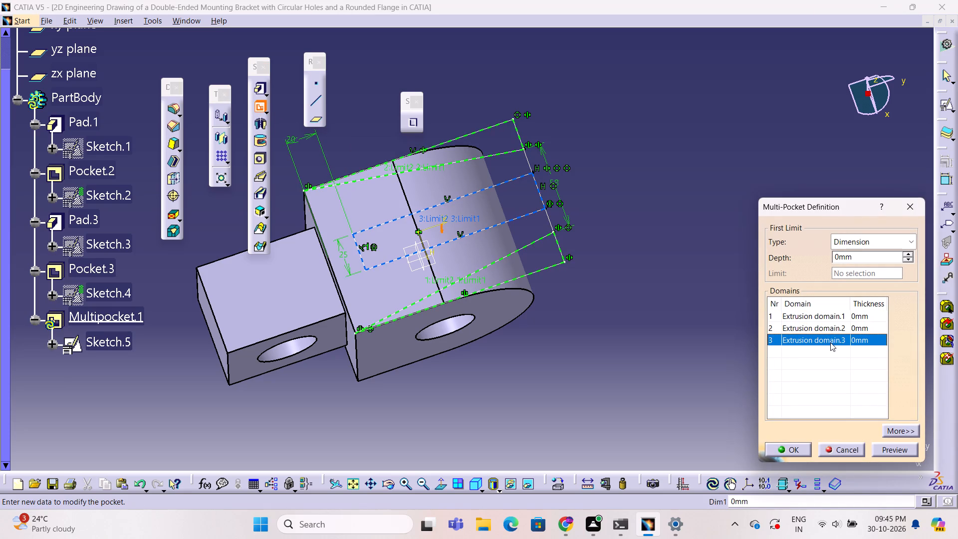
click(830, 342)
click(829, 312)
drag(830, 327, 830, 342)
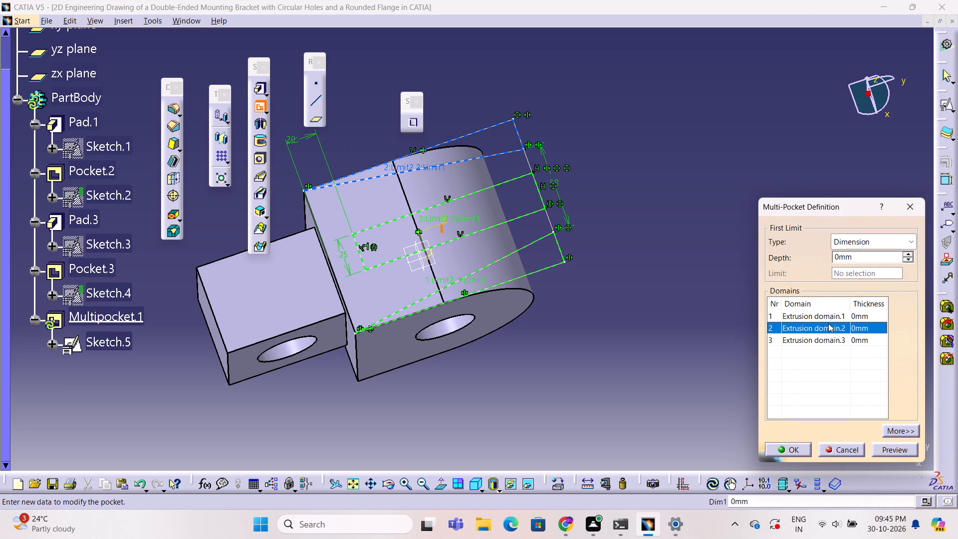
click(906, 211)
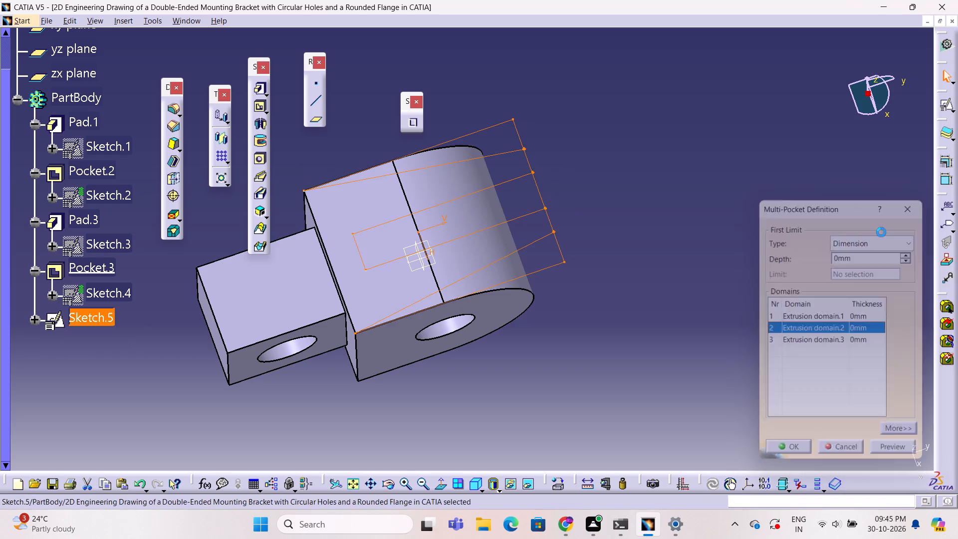
Reopen the sketch with the slot and tapered side regions for editing.
click(797, 271)
click(754, 270)
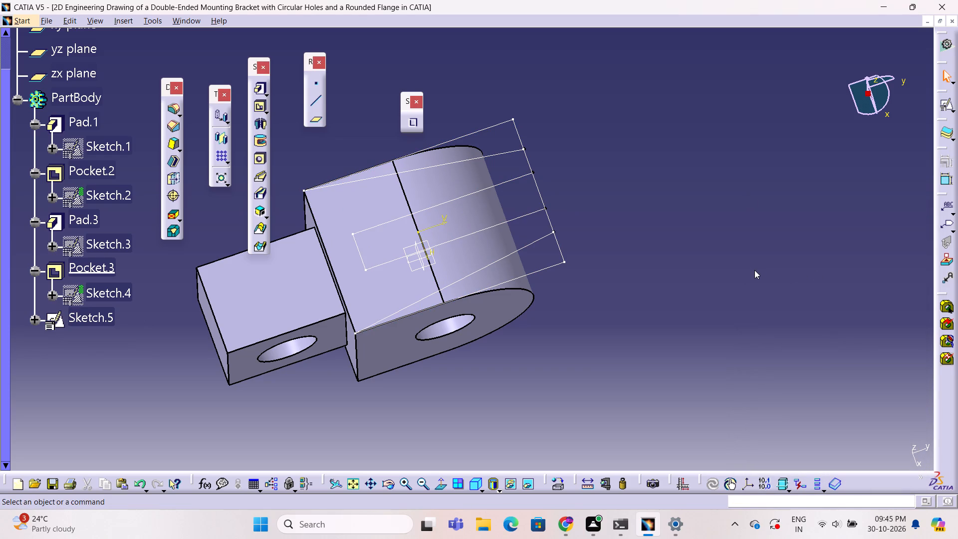
click(754, 269)
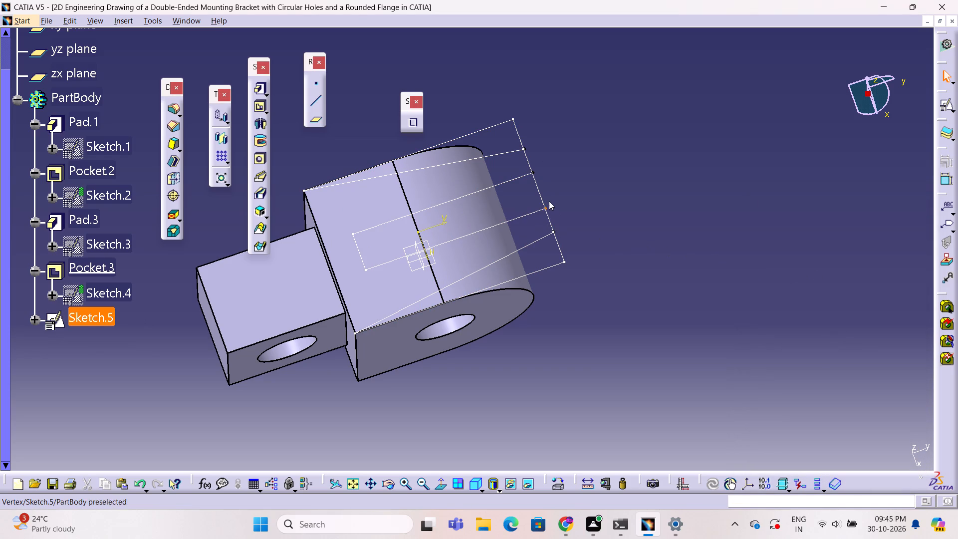
double_click(541, 198)
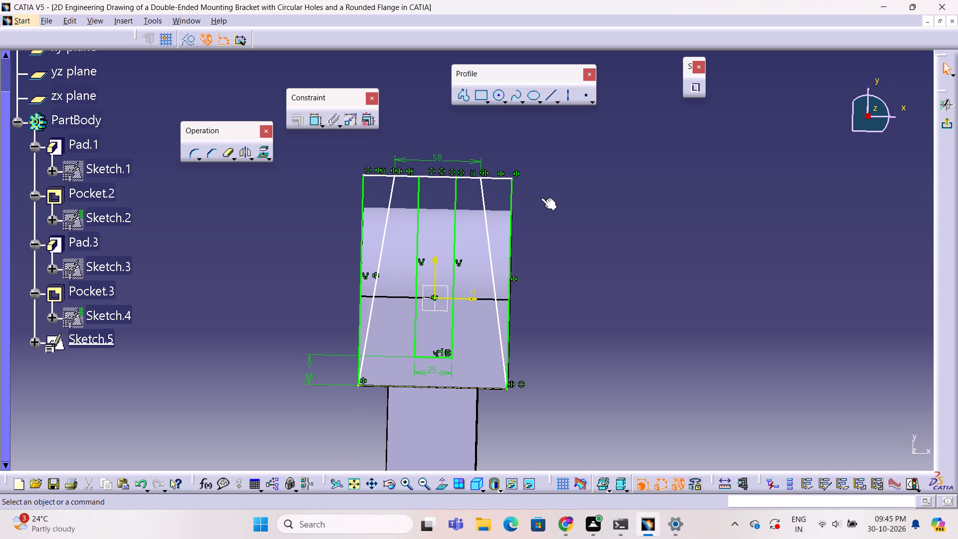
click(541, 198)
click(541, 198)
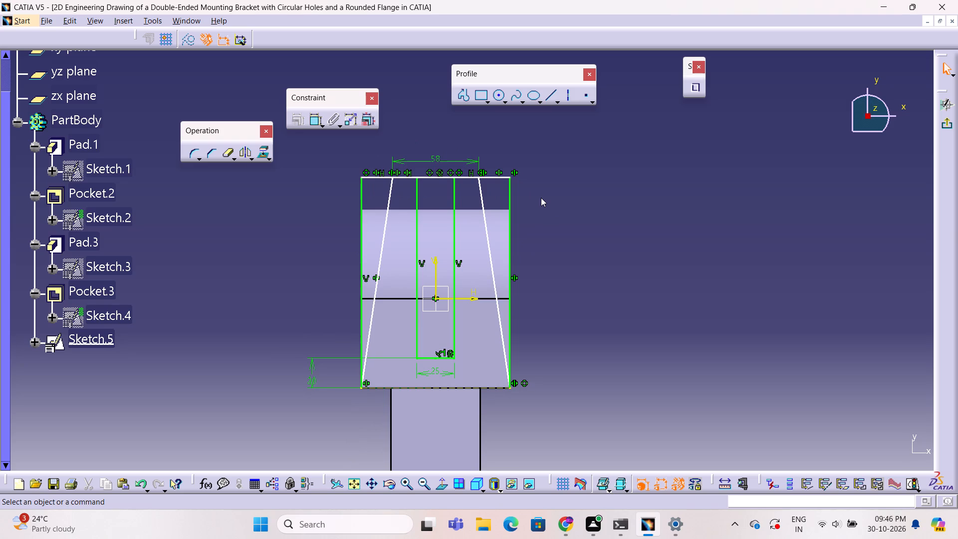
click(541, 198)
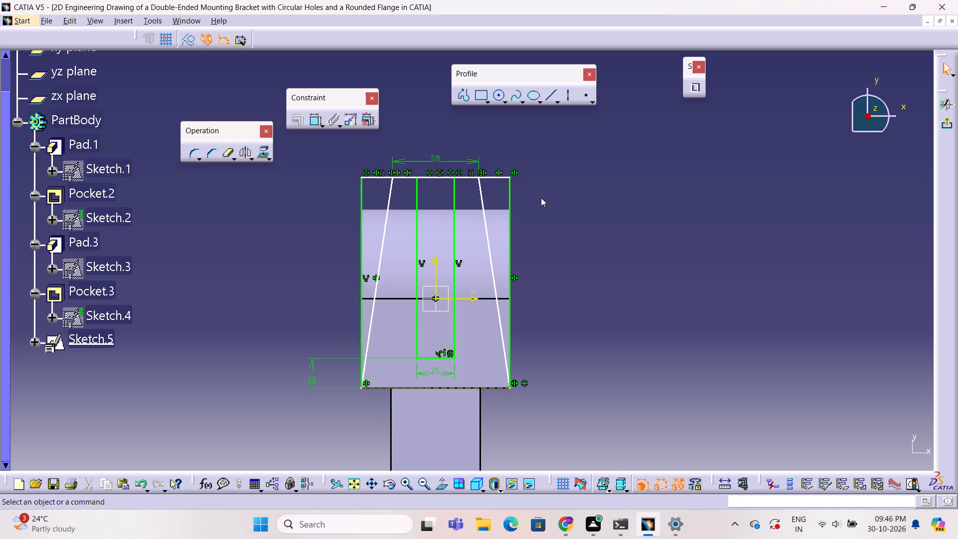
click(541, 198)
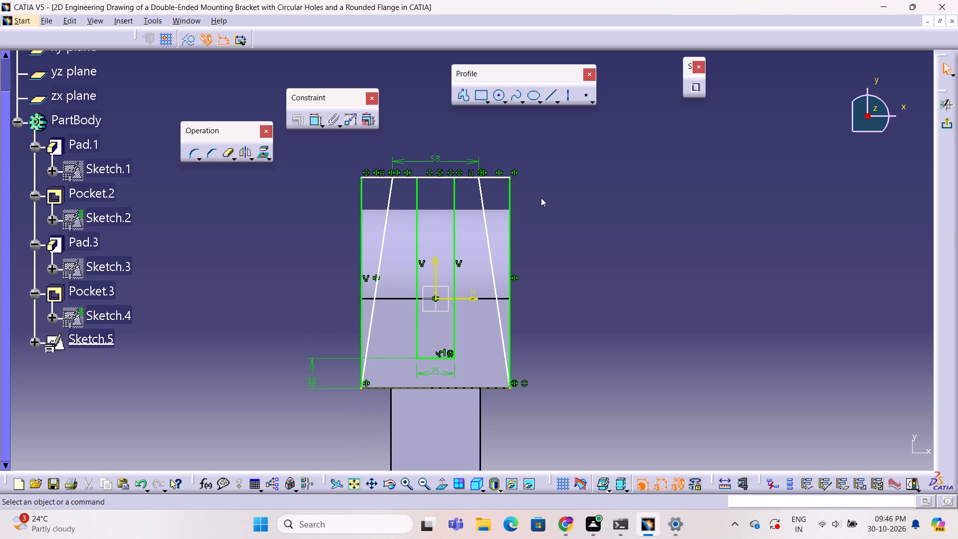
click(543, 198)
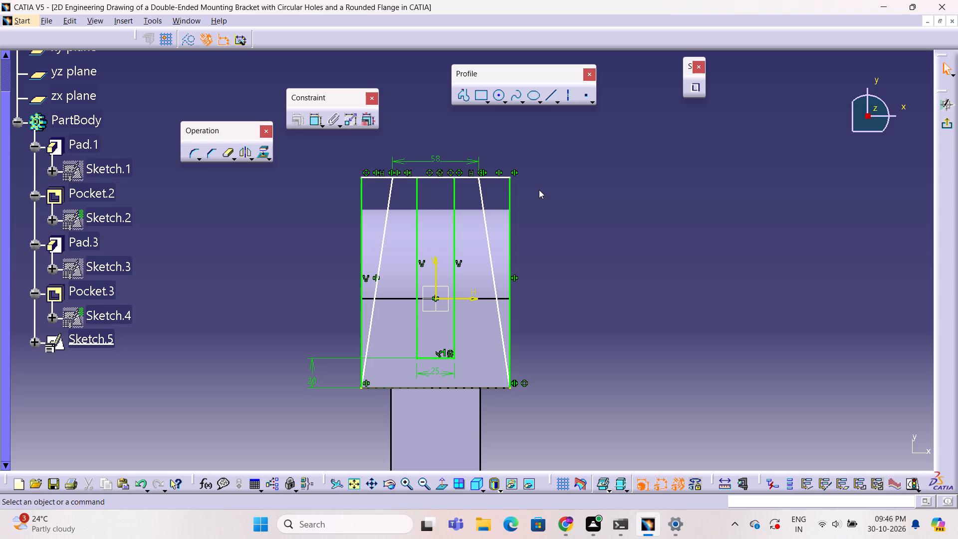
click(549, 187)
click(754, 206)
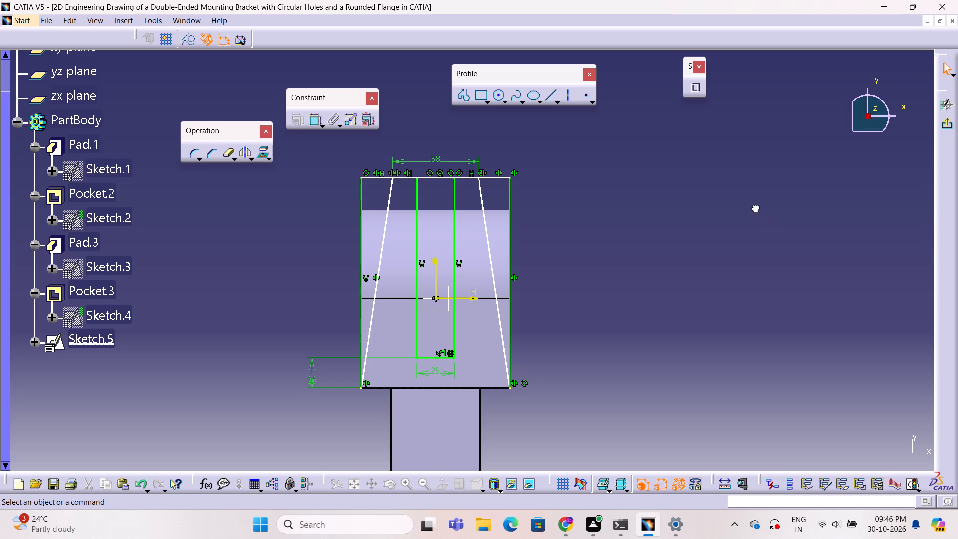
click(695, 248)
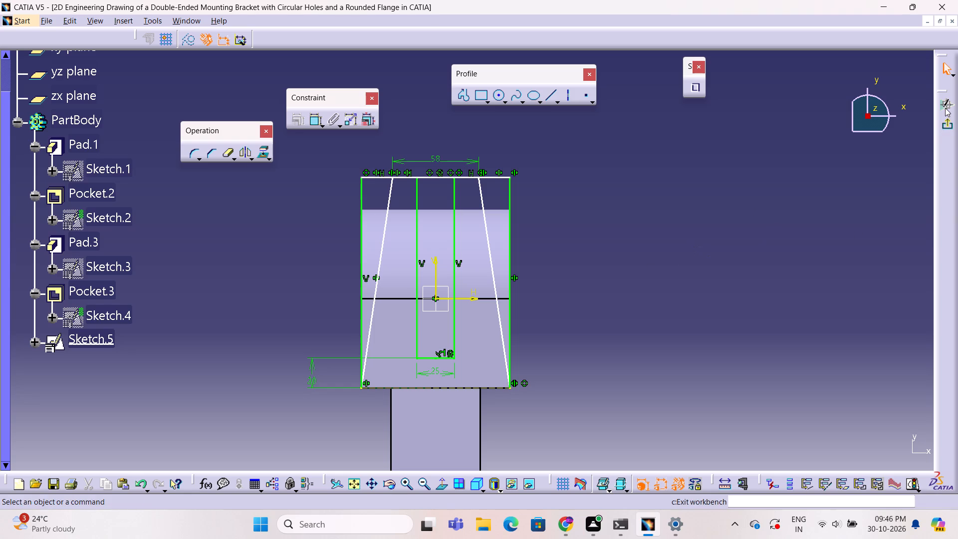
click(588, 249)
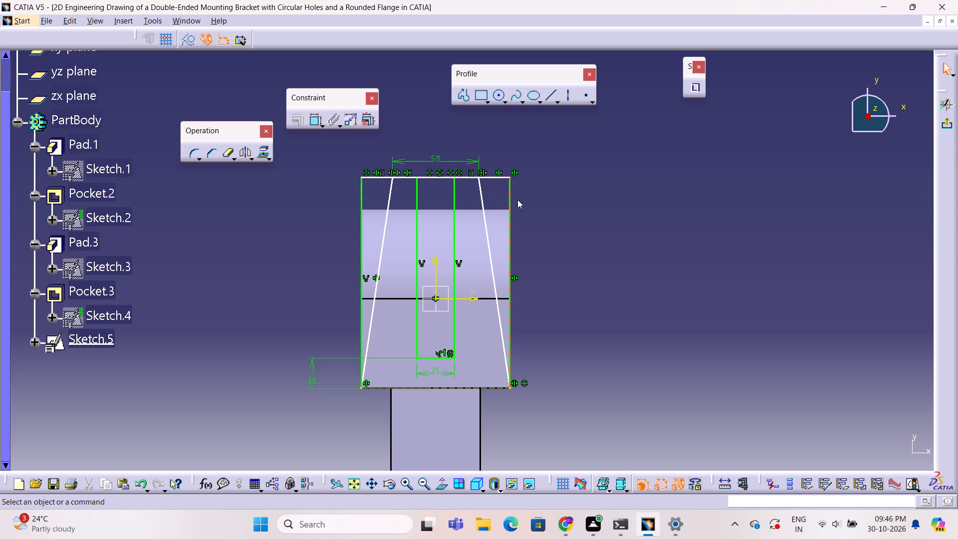
Delete both tapered lines, both outer vertical lines and the upper horizontal lines beside the slot, keeping the 25 mm slot profile.
click(511, 198)
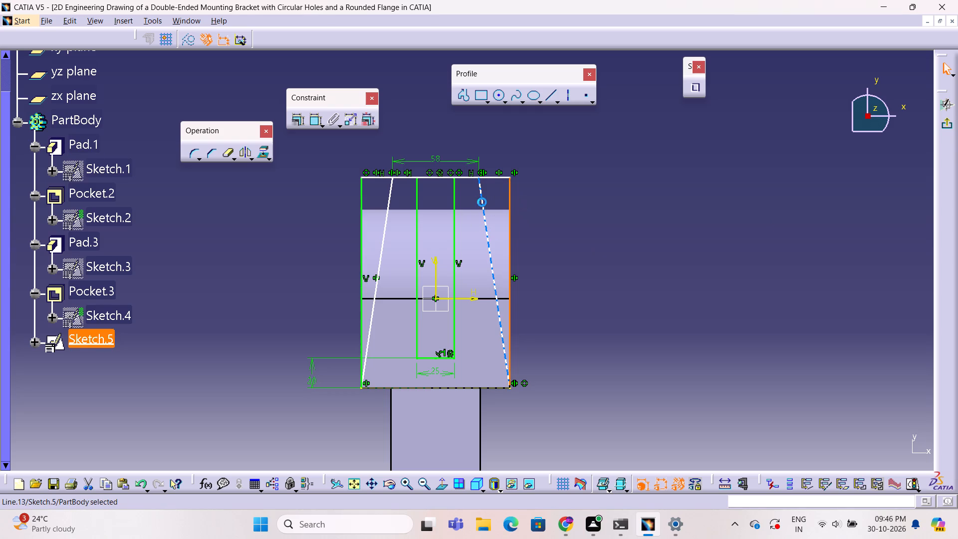
ctrl+click(482, 202)
ctrl+click(500, 176)
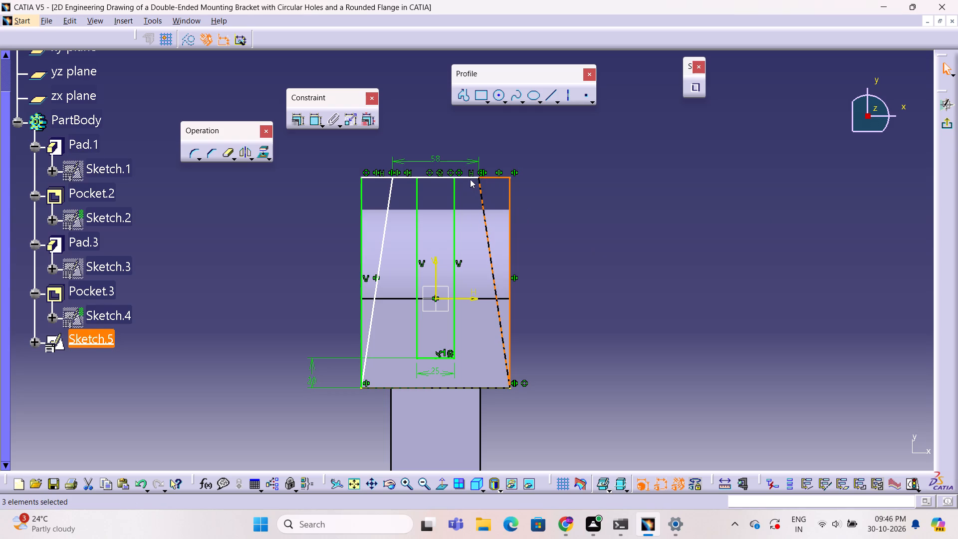
ctrl+click(471, 177)
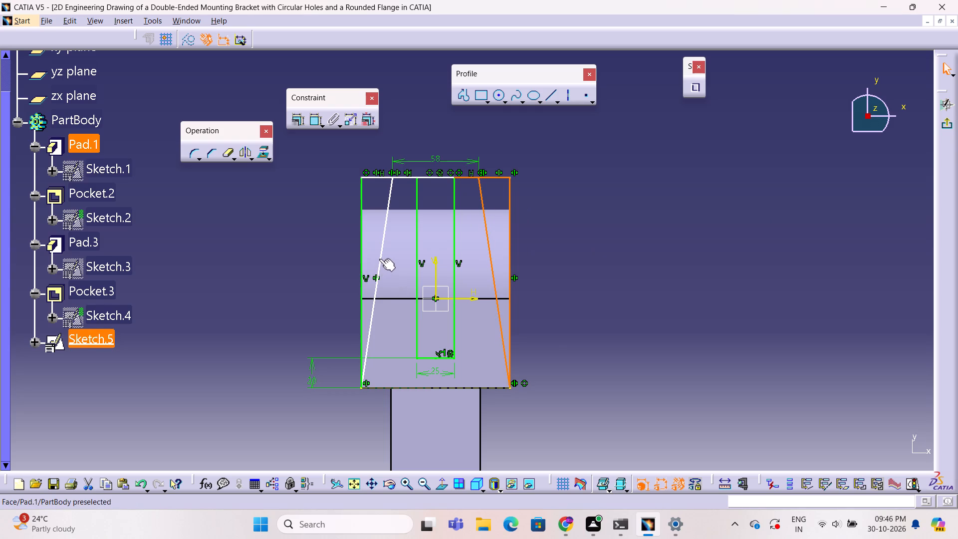
click(381, 257)
ctrl+click(360, 245)
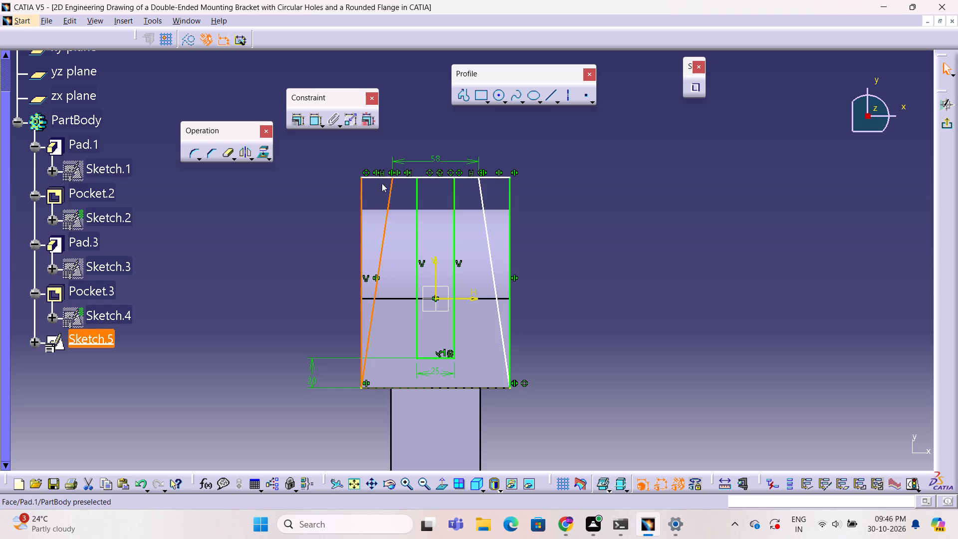
ctrl+click(384, 175)
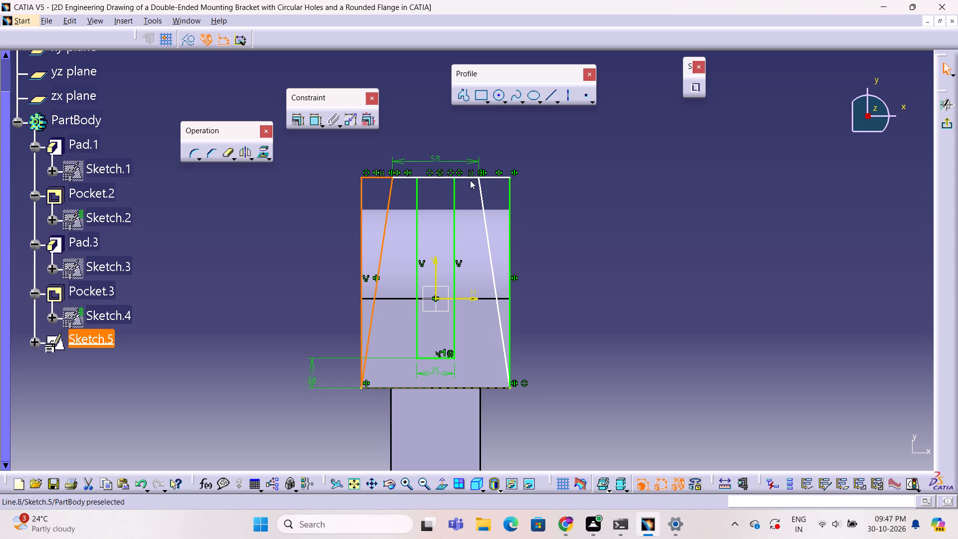
ctrl+click(410, 179)
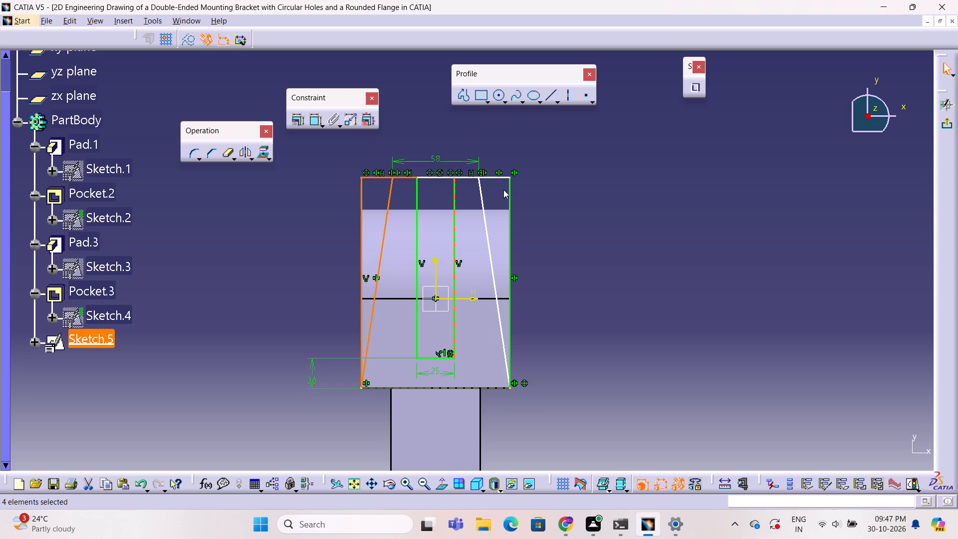
ctrl+click(466, 178)
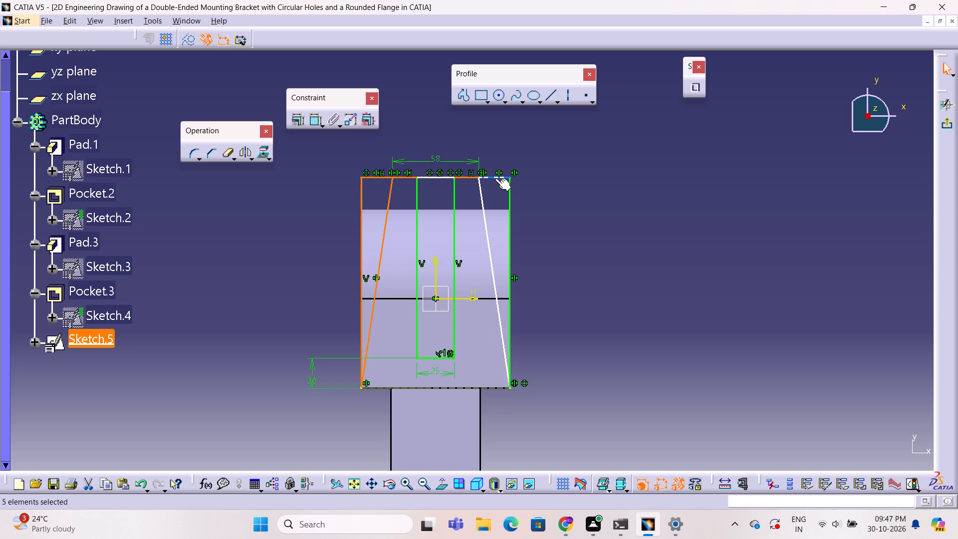
ctrl+click(495, 178)
ctrl+click(510, 188)
ctrl+click(479, 193)
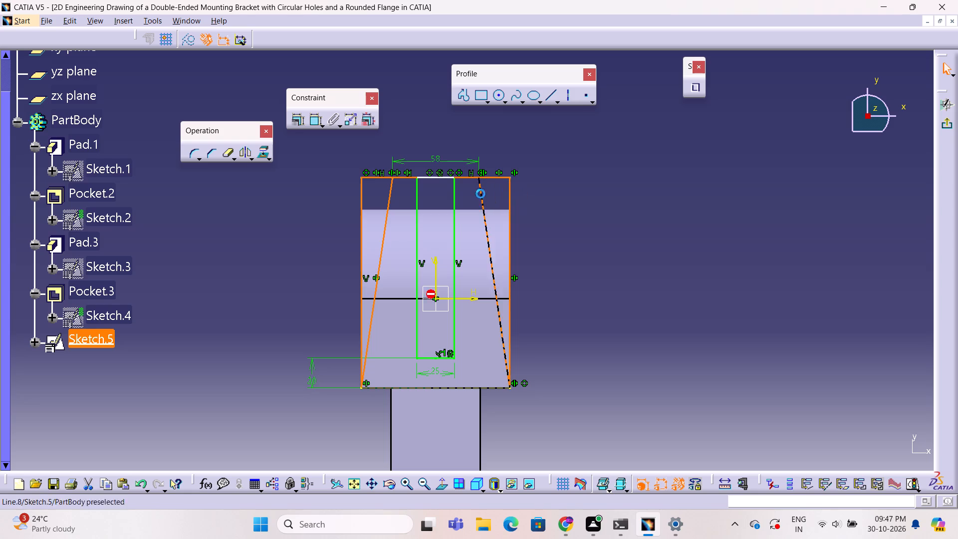
key(Delete)
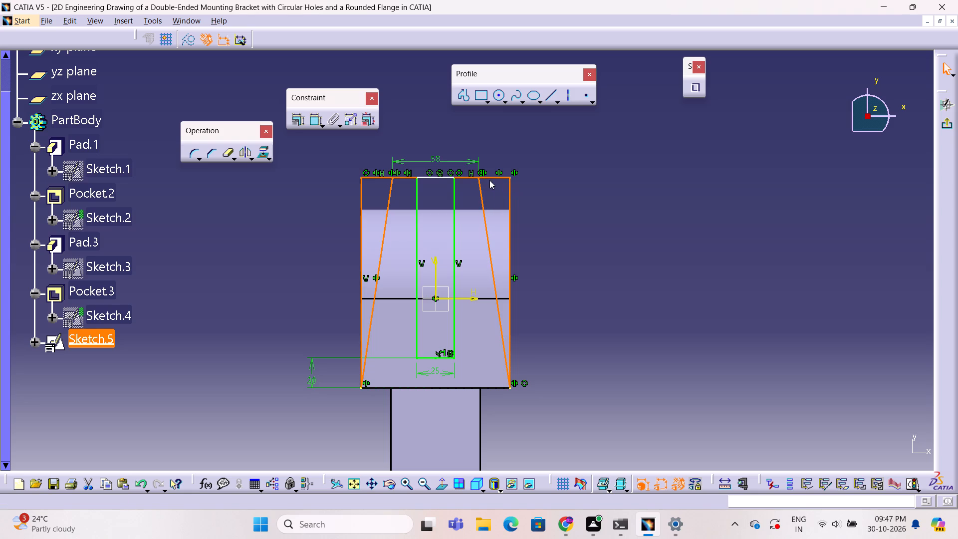
Run the sketch solving status diagnostic and erase the highlighted under-constrained points and slot end line.
click(912, 485)
click(909, 431)
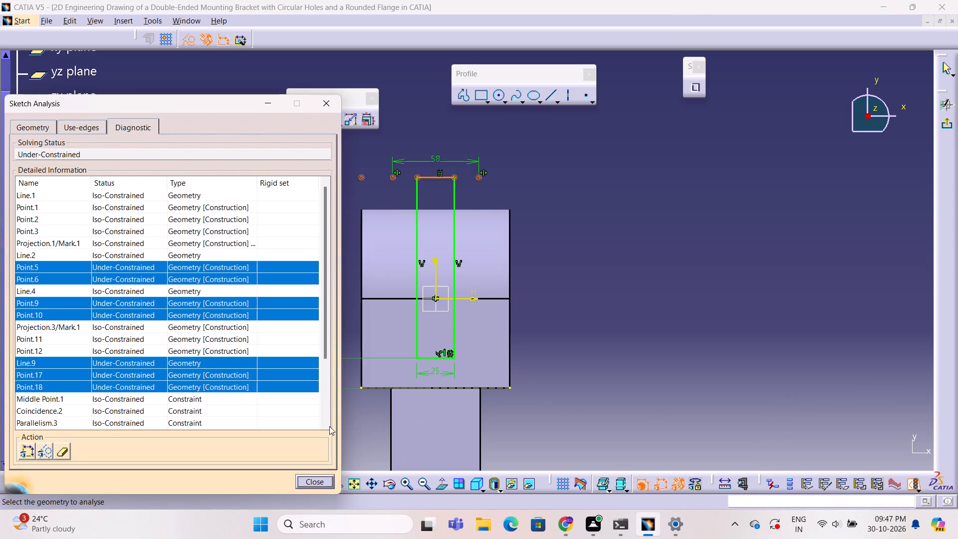
click(61, 444)
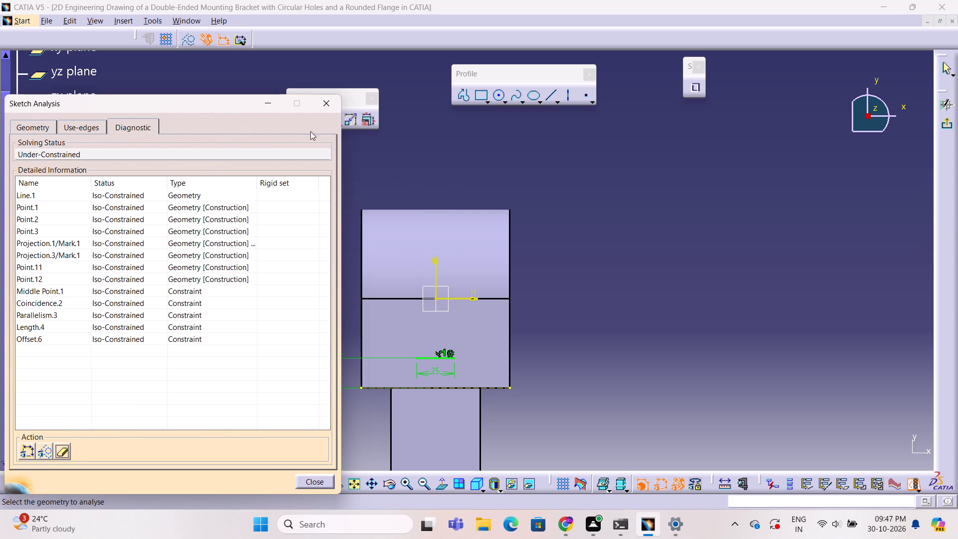
click(331, 104)
Draw a closed slot profile from the 25 mm base line, with vertical sides about 124 mm long joined by a horizontal line at V 84 mm.
click(612, 339)
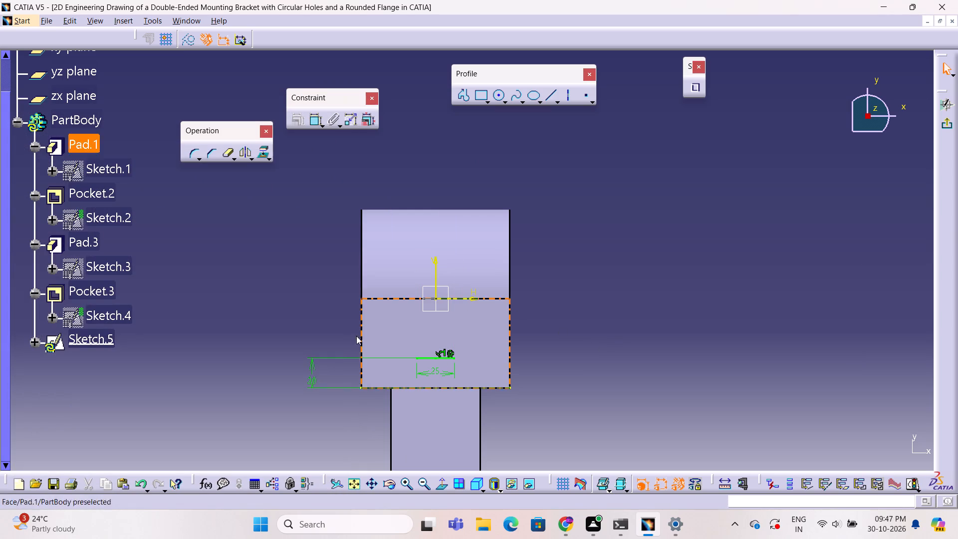
click(467, 96)
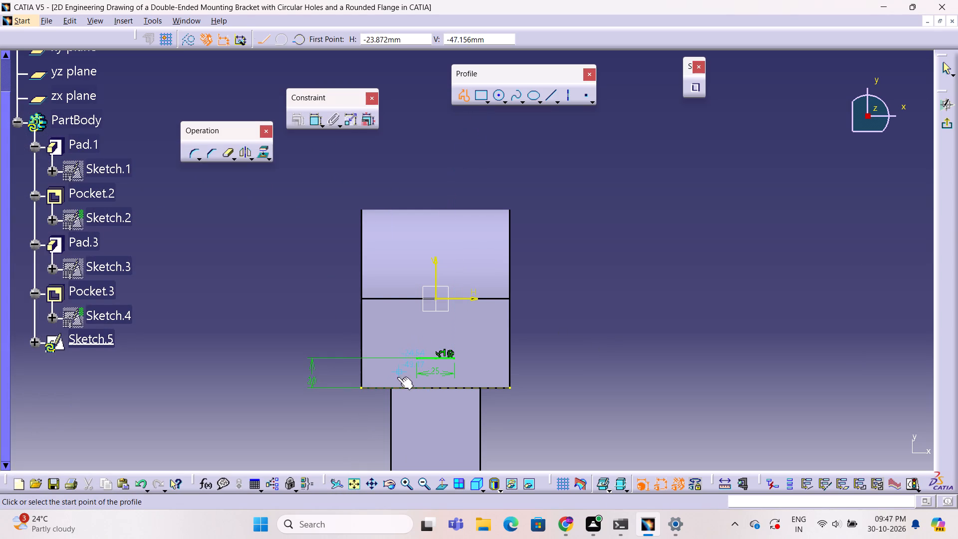
click(419, 358)
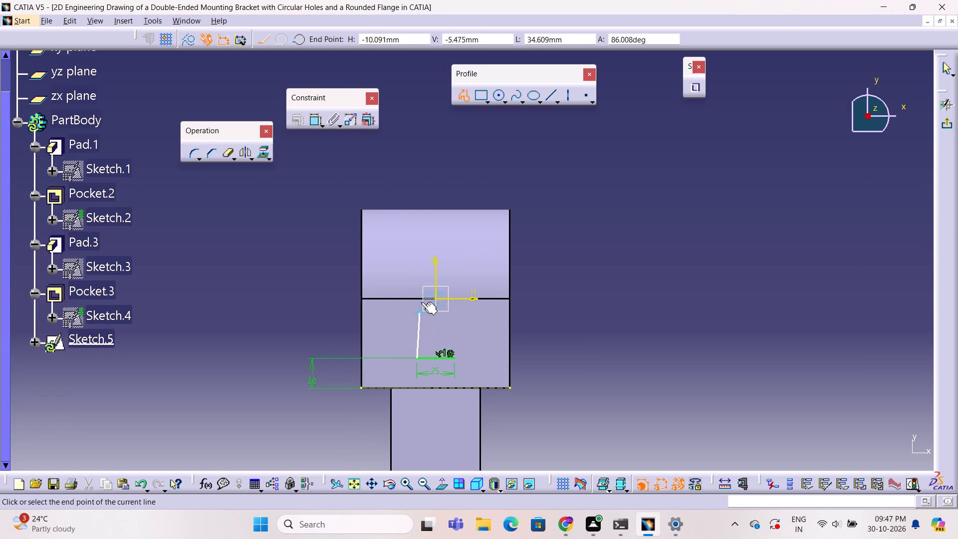
click(418, 175)
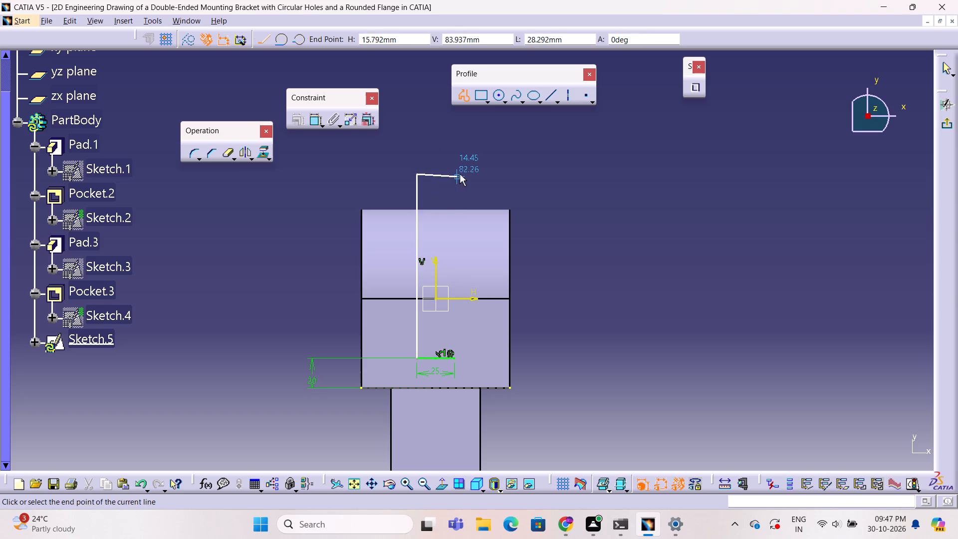
click(454, 175)
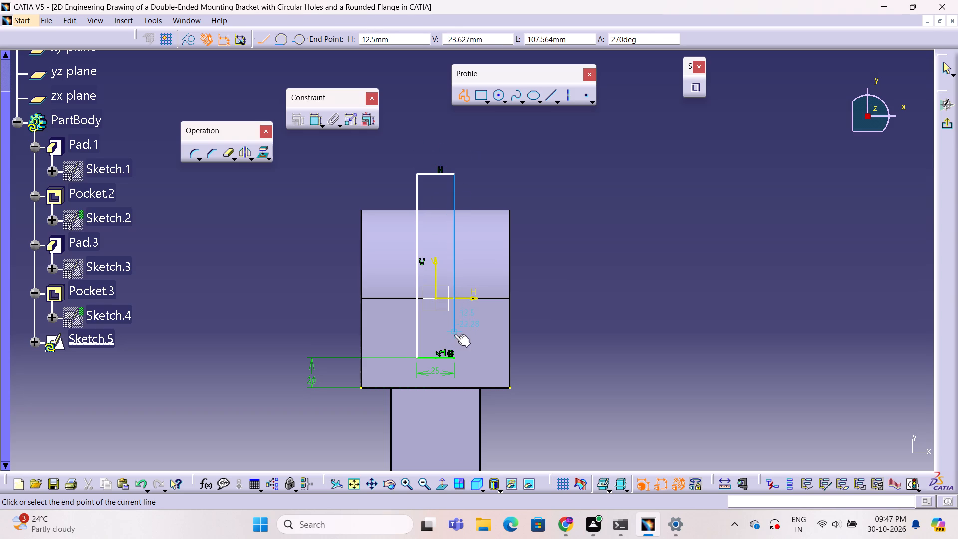
click(455, 360)
key(Escape)
key(Escape)
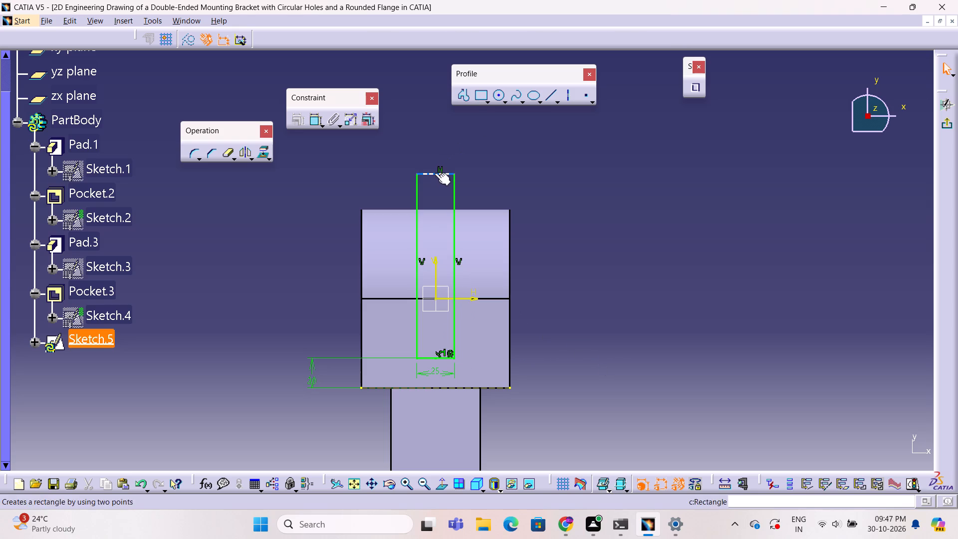
Shorten the slot profile by moving its upper horizontal line slightly closer to the bracket's rounded end, keeping it beyond the body.
drag(435, 173, 435, 185)
click(540, 189)
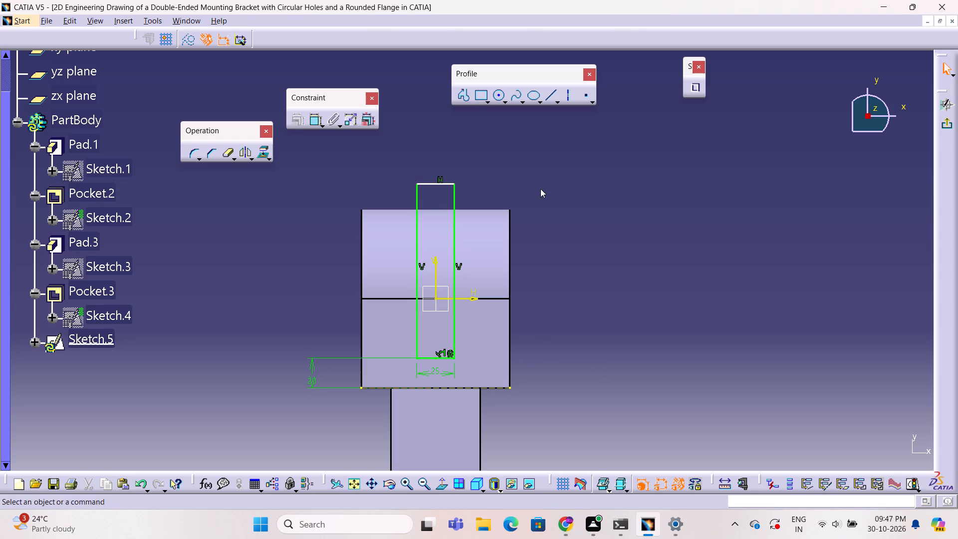
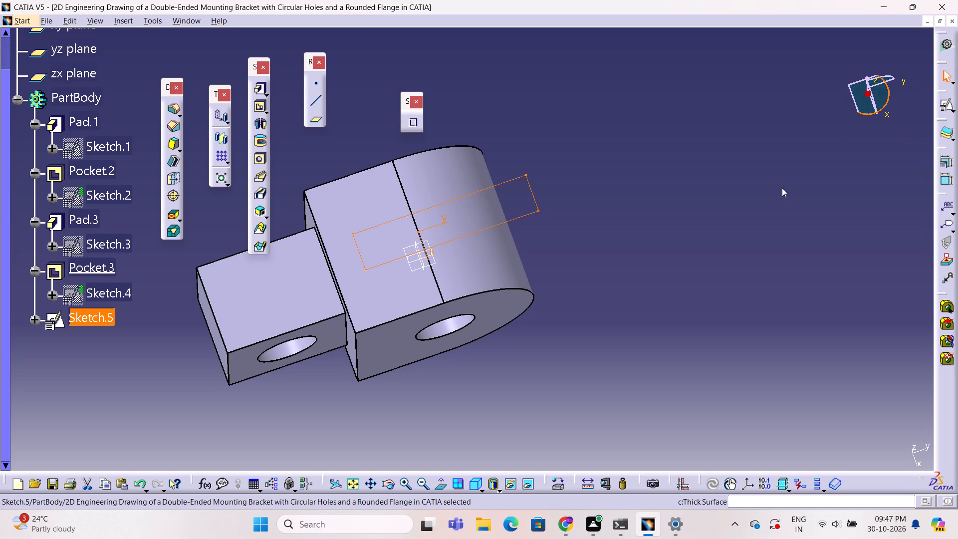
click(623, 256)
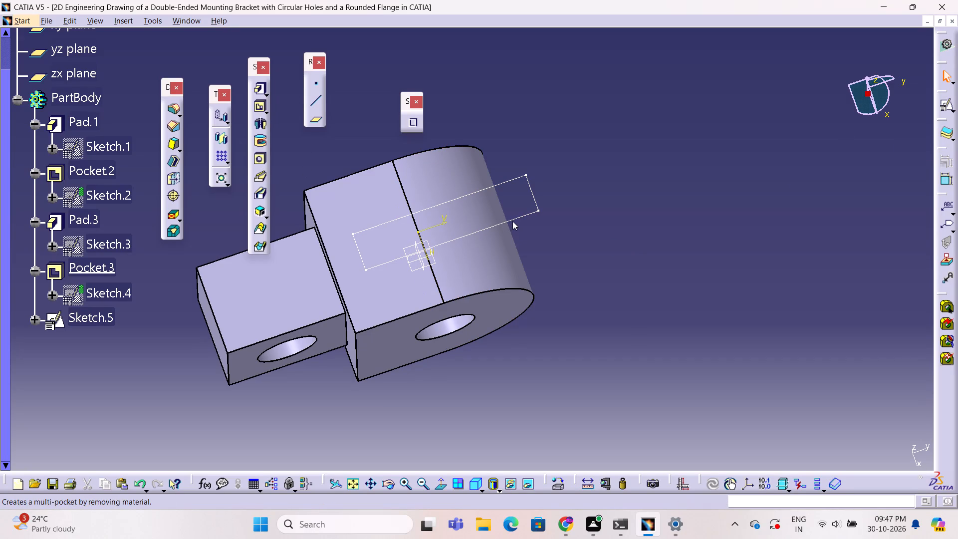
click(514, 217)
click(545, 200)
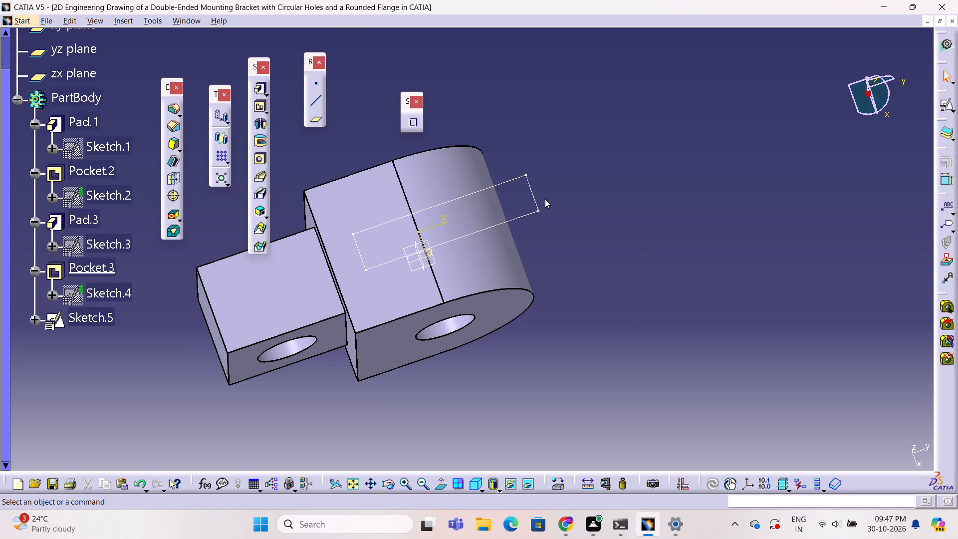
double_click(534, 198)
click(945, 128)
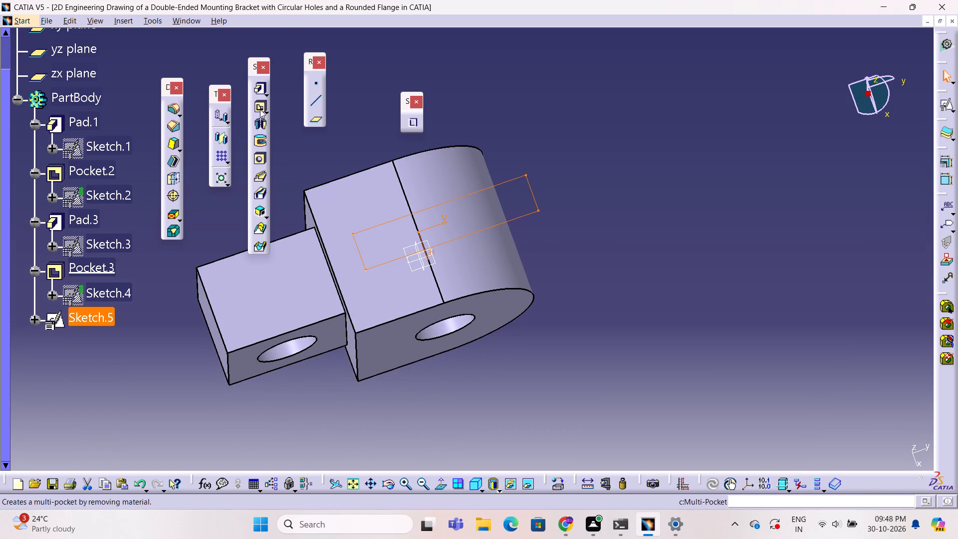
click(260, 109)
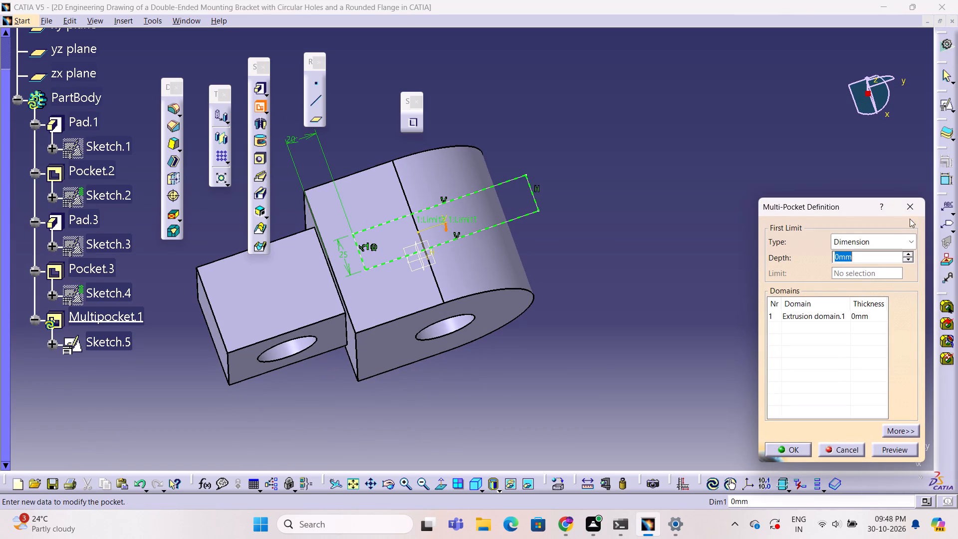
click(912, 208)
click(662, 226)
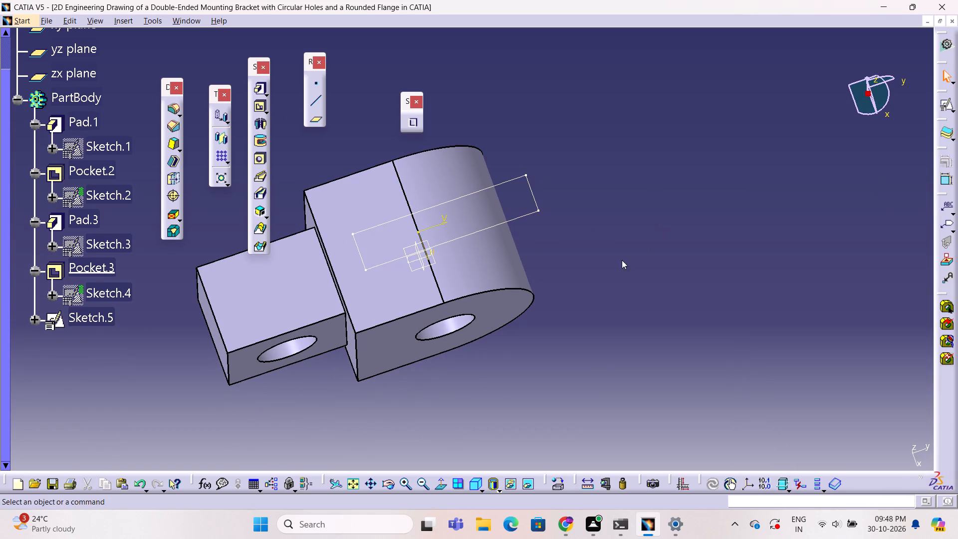
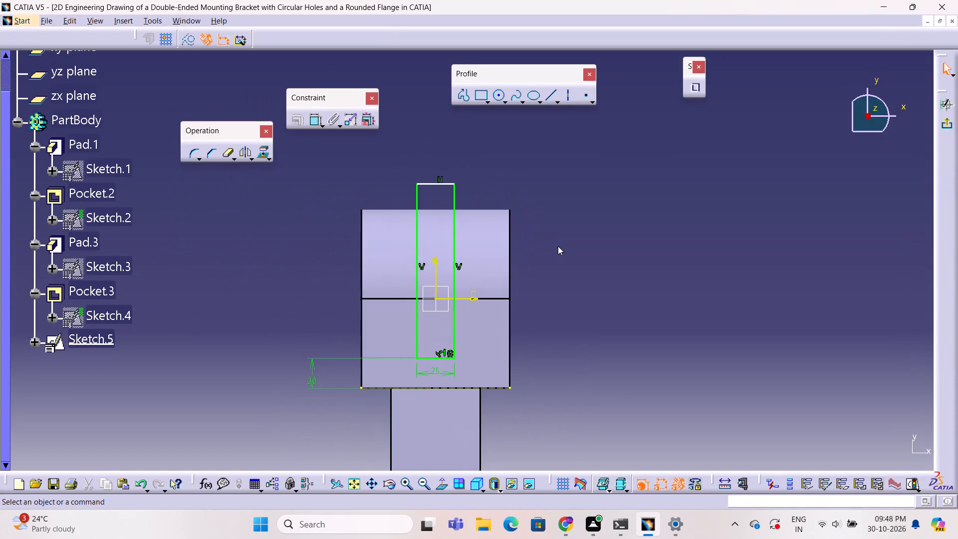
Exit the sketch and cut the Sketch.5 profile through the rounded end as a Pocket with type Up to last.
click(951, 130)
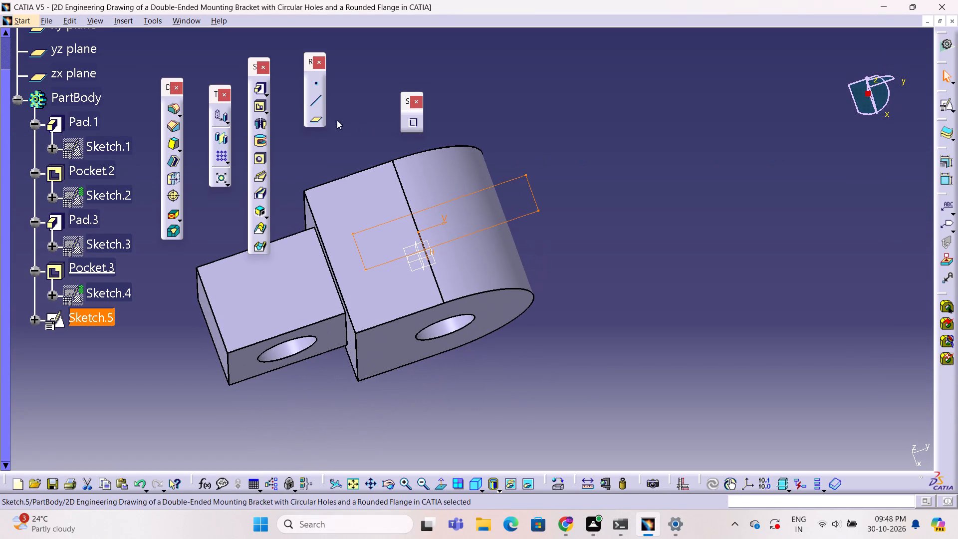
click(257, 111)
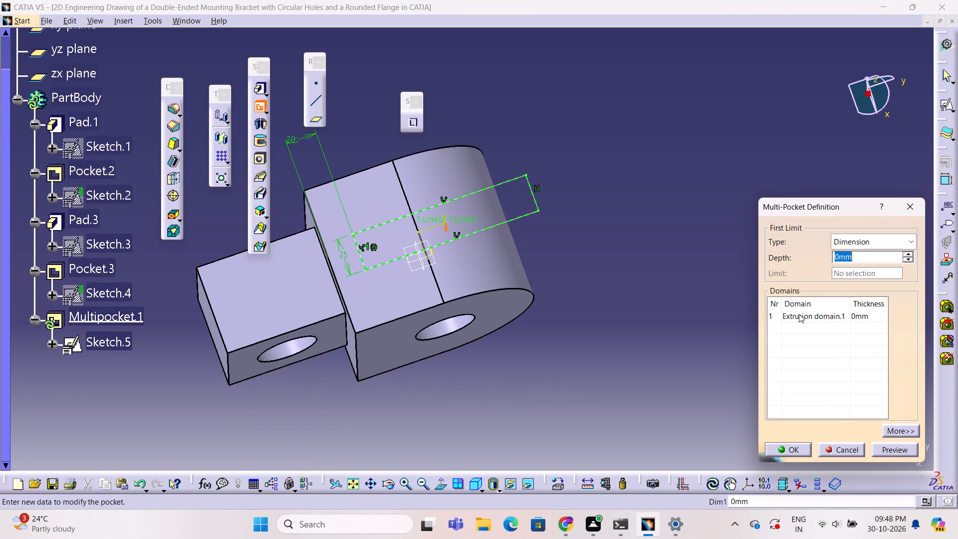
click(910, 210)
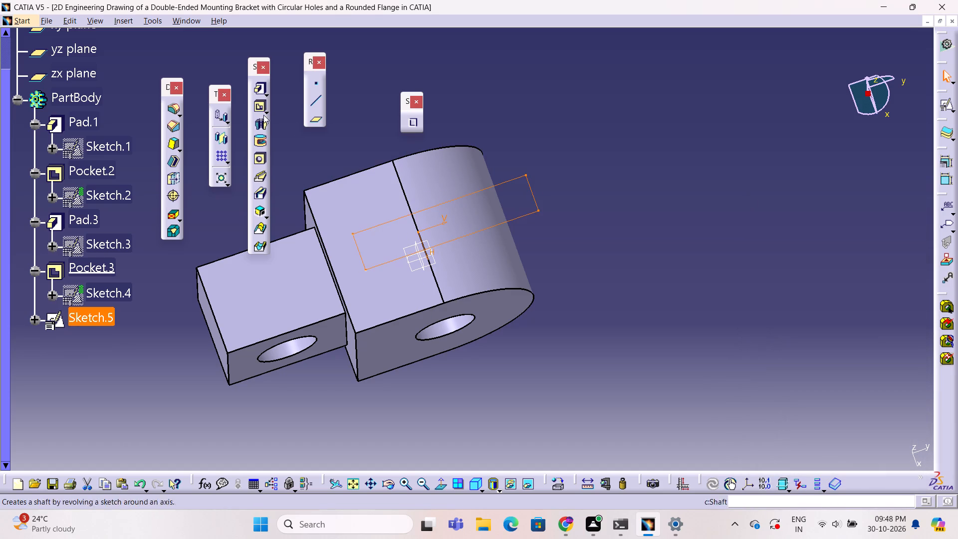
click(265, 111)
click(280, 122)
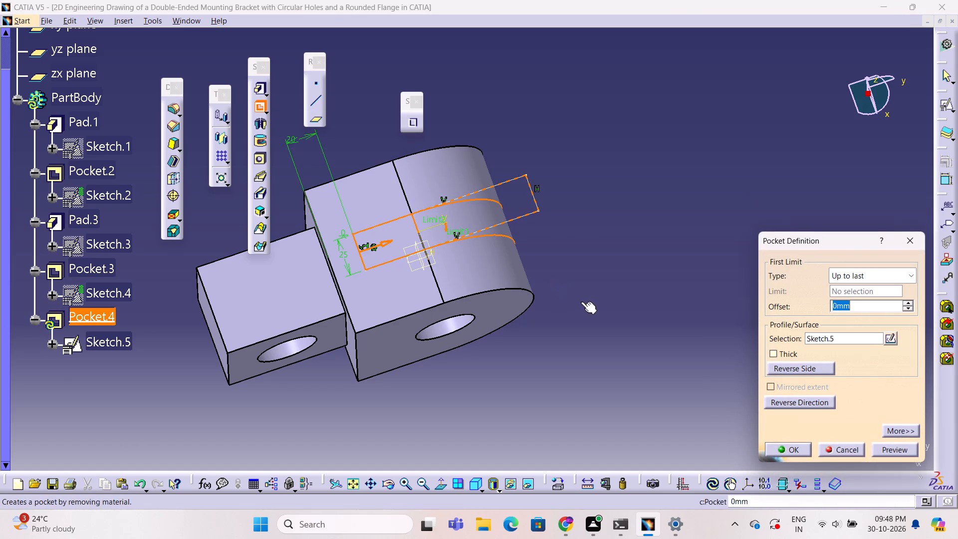
middle_drag(583, 303, 520, 224)
right_drag(583, 303, 520, 224)
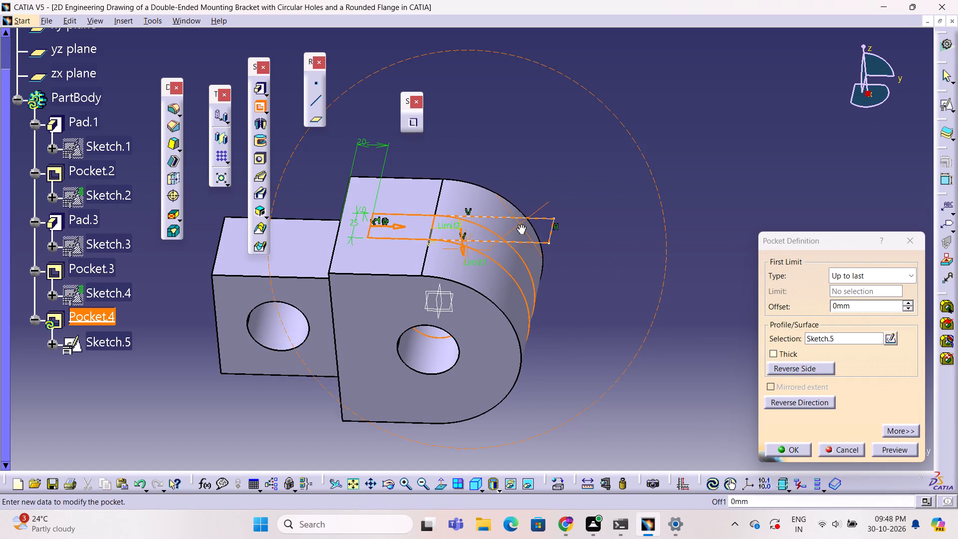
middle_drag(520, 224, 525, 228)
right_drag(520, 224, 525, 228)
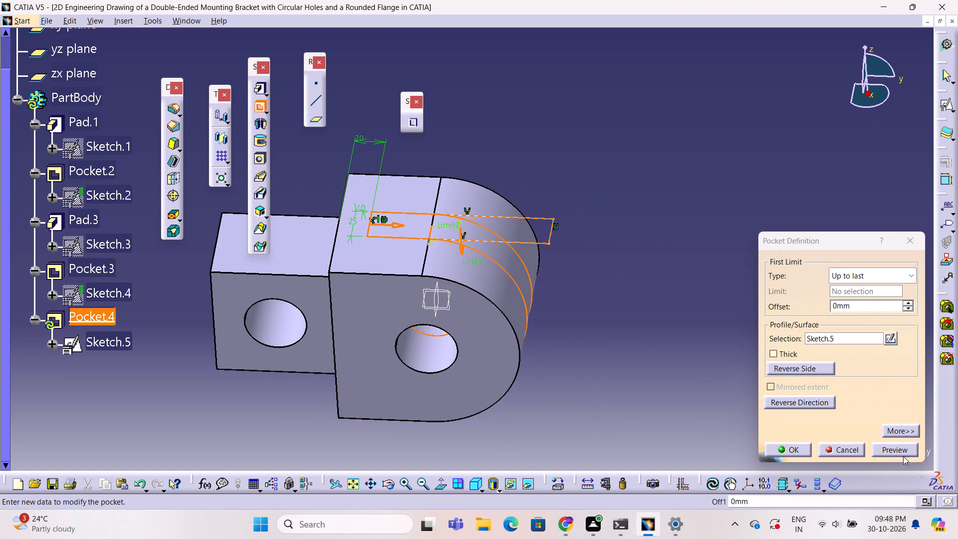
click(903, 454)
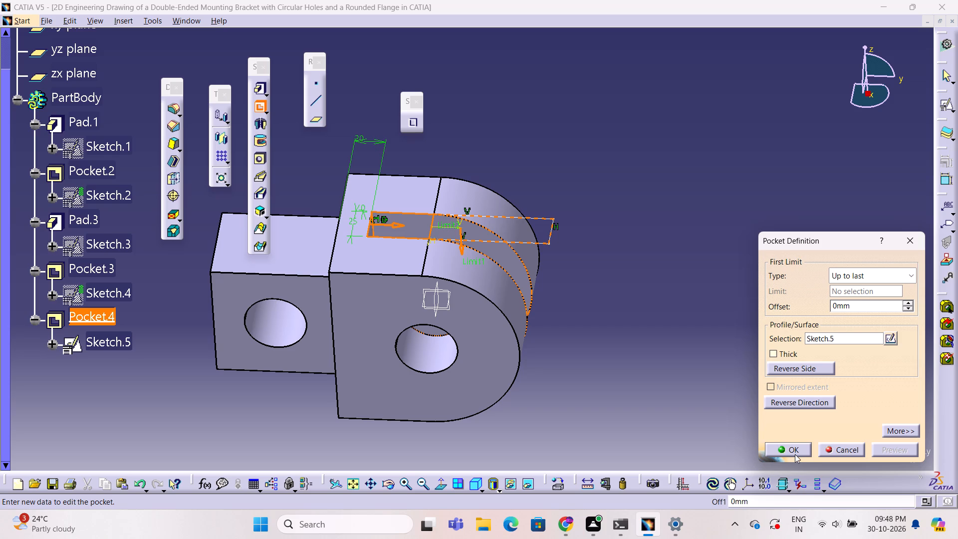
click(795, 454)
click(686, 421)
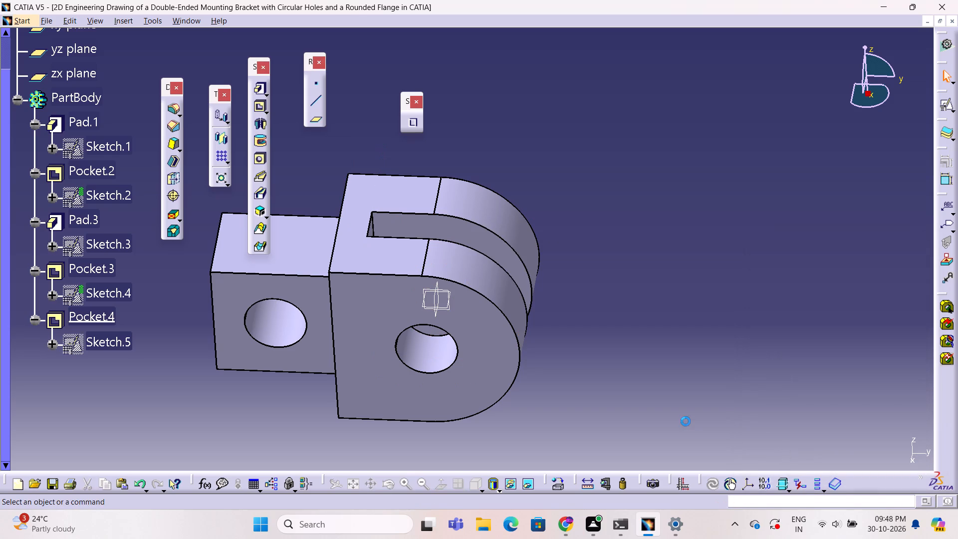
Inspect the new slot in the rounded end from above and below.
middle_drag(511, 337, 687, 324)
middle_drag(735, 302, 706, 330)
right_drag(736, 304, 706, 330)
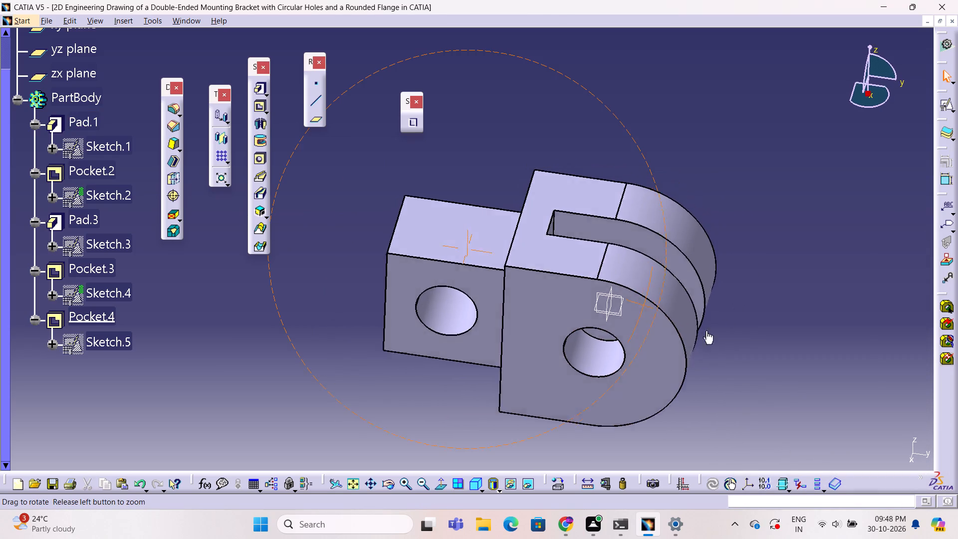
middle_drag(706, 330, 614, 222)
right_drag(706, 330, 614, 222)
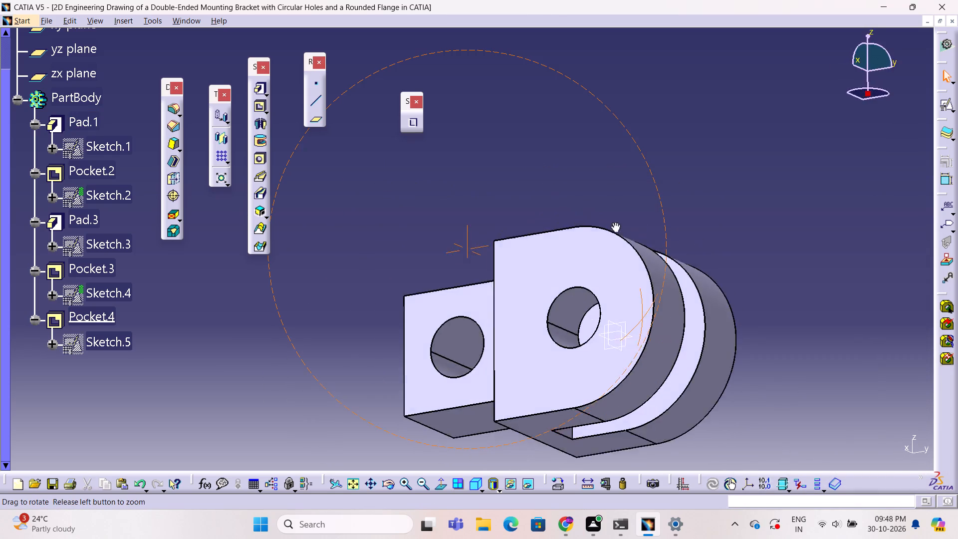
middle_drag(614, 222, 615, 339)
right_drag(614, 222, 628, 328)
right_click(628, 328)
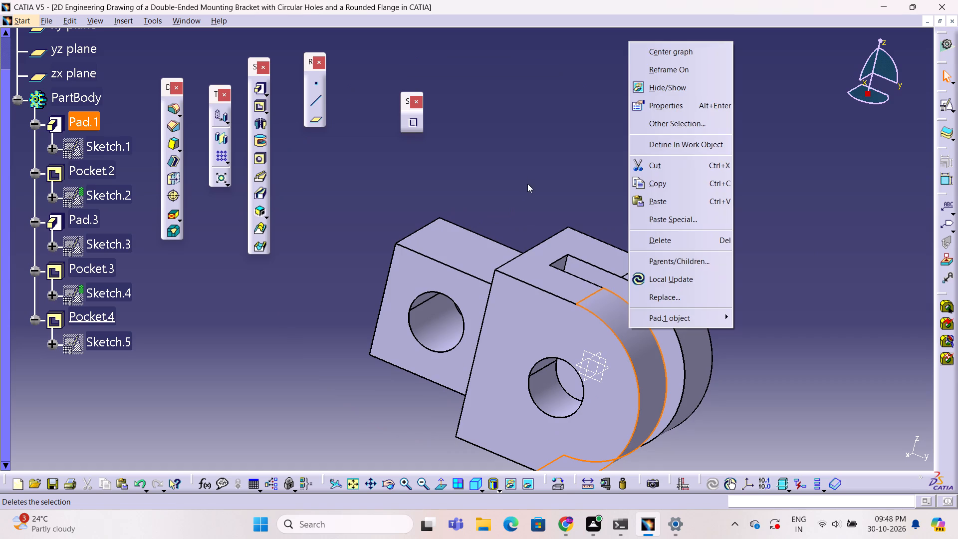
click(525, 172)
Start a positioned sketch on the flat U-shaped face around the slot in the rounded-end block.
click(567, 239)
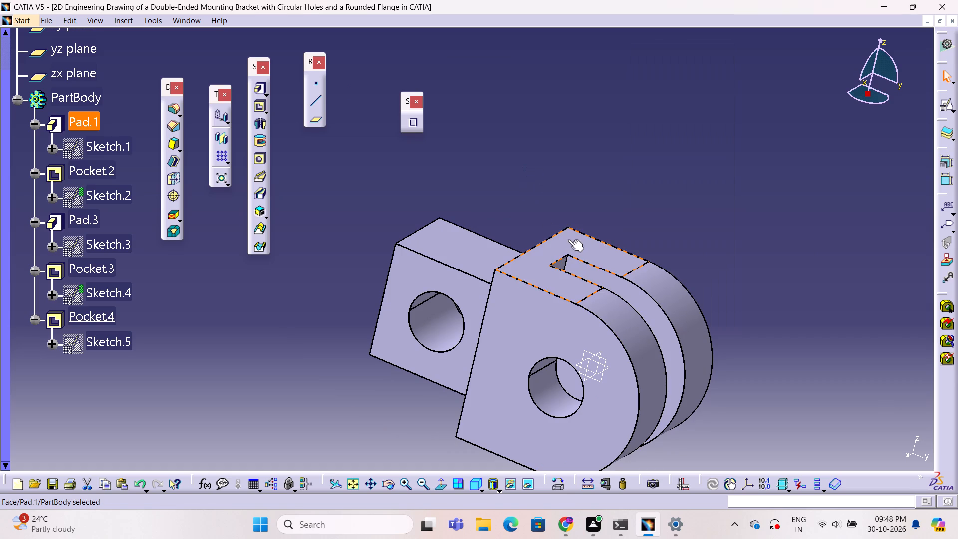
click(944, 107)
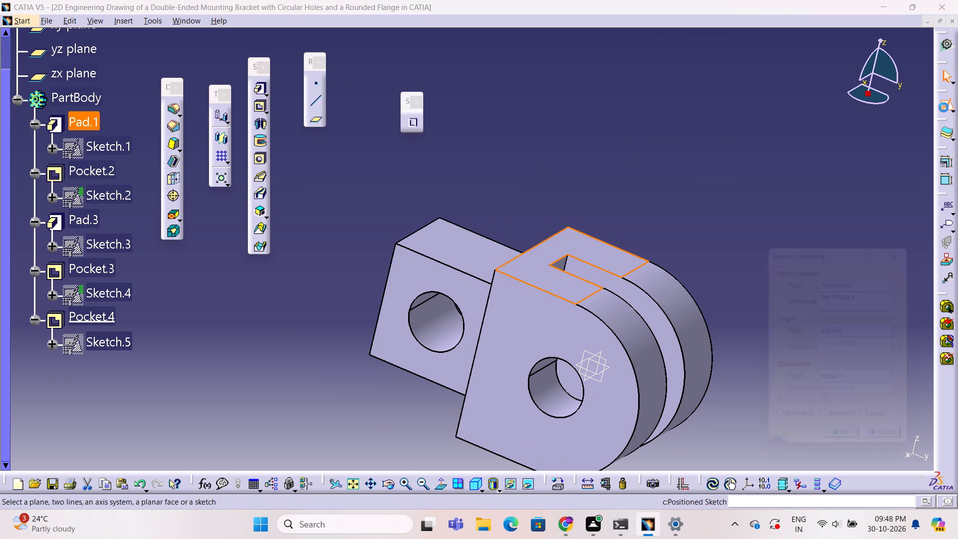
click(851, 450)
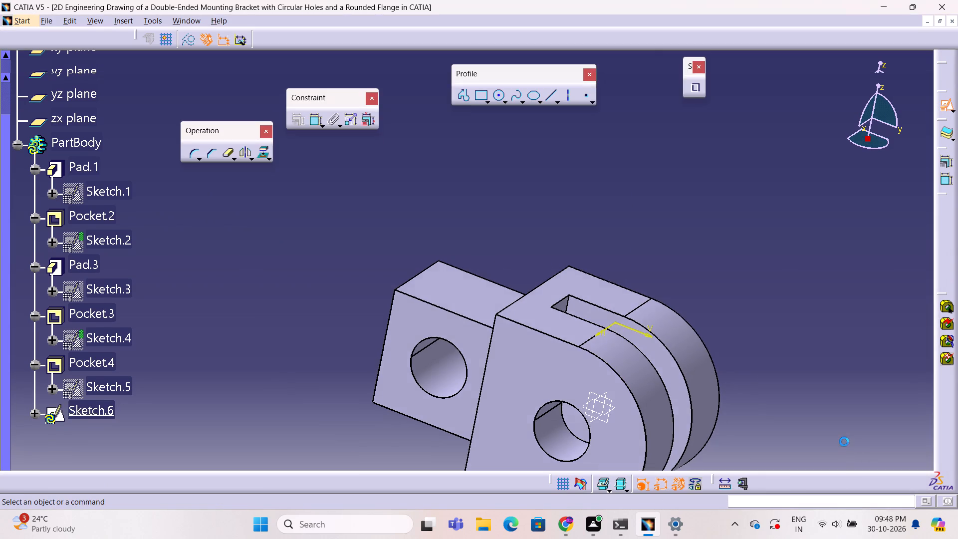
Project the slotted block's edge adjoining the narrower block into the sketch and make it construction geometry.
middle_drag(600, 275, 642, 316)
right_drag(599, 287, 642, 316)
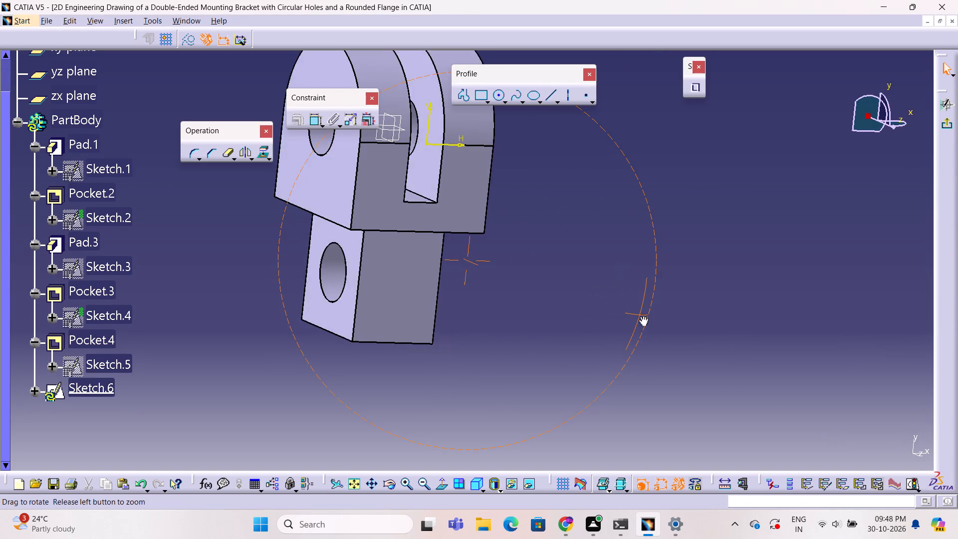
middle_drag(642, 316, 563, 304)
right_drag(642, 316, 564, 303)
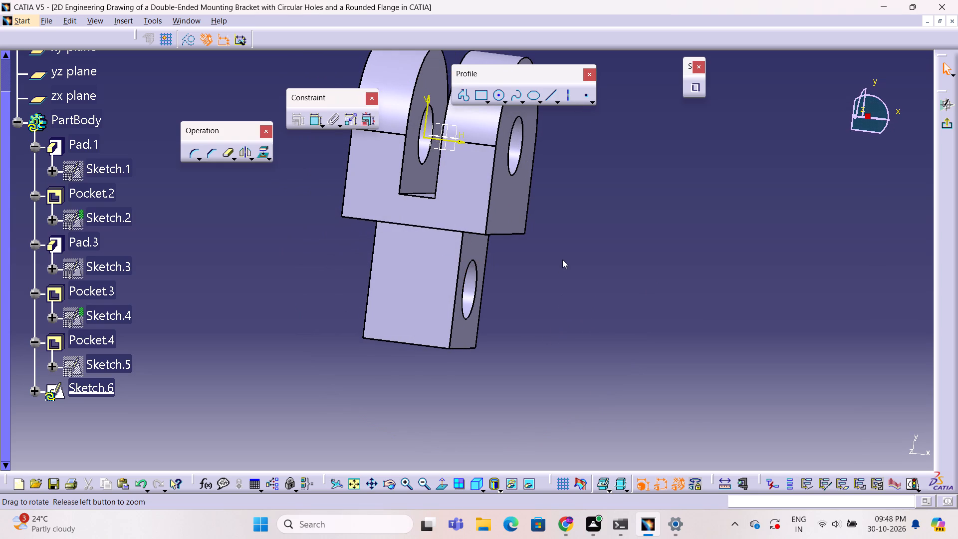
ctrl+middle_drag(576, 243, 576, 277)
click(444, 486)
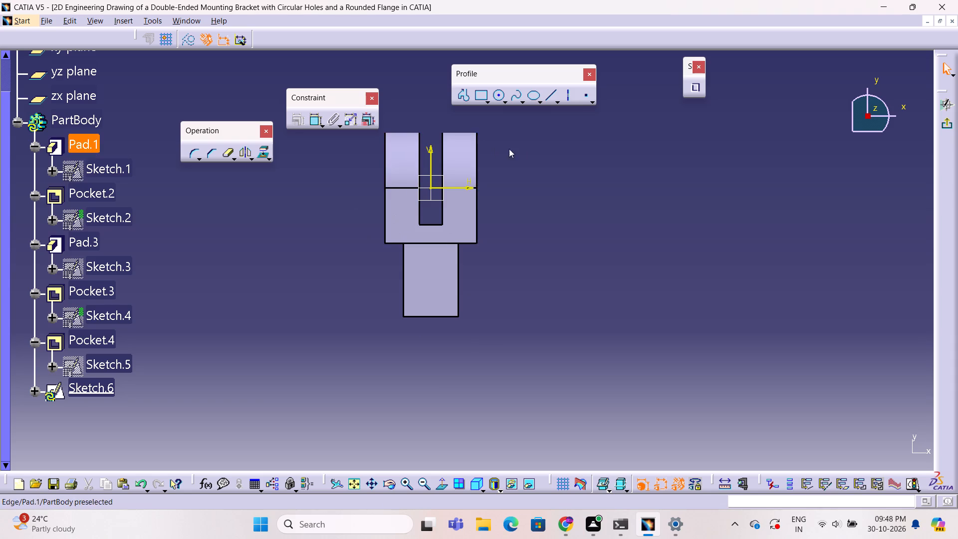
middle_drag(519, 151, 530, 204)
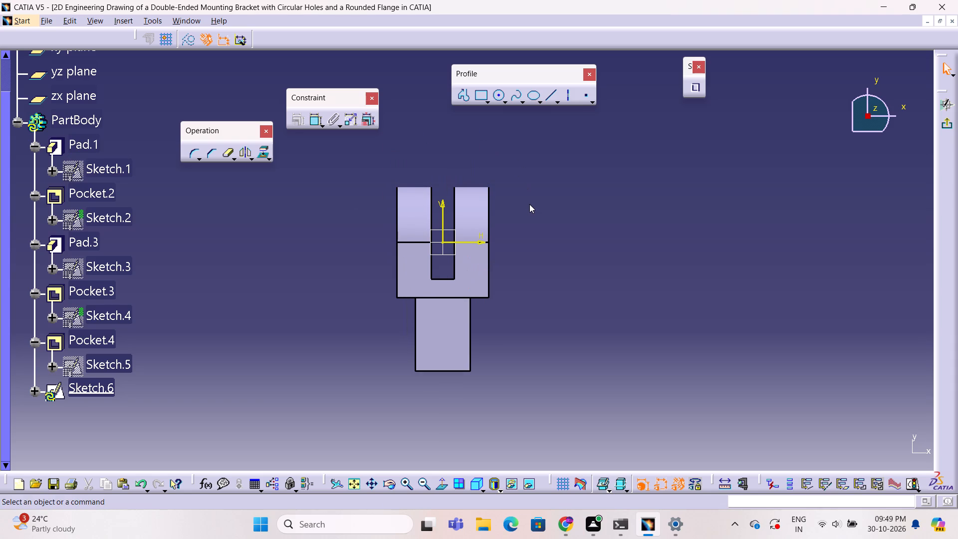
click(453, 298)
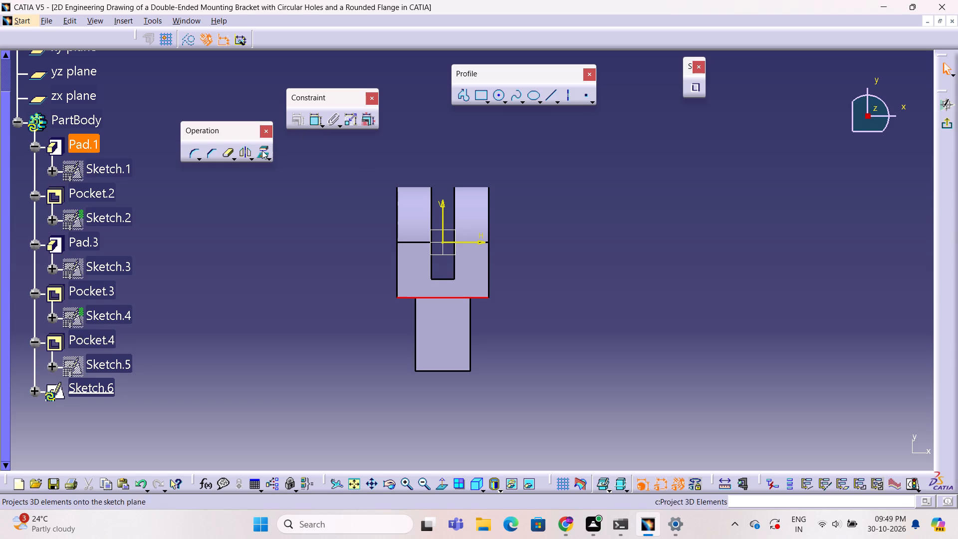
click(262, 150)
double_click(843, 453)
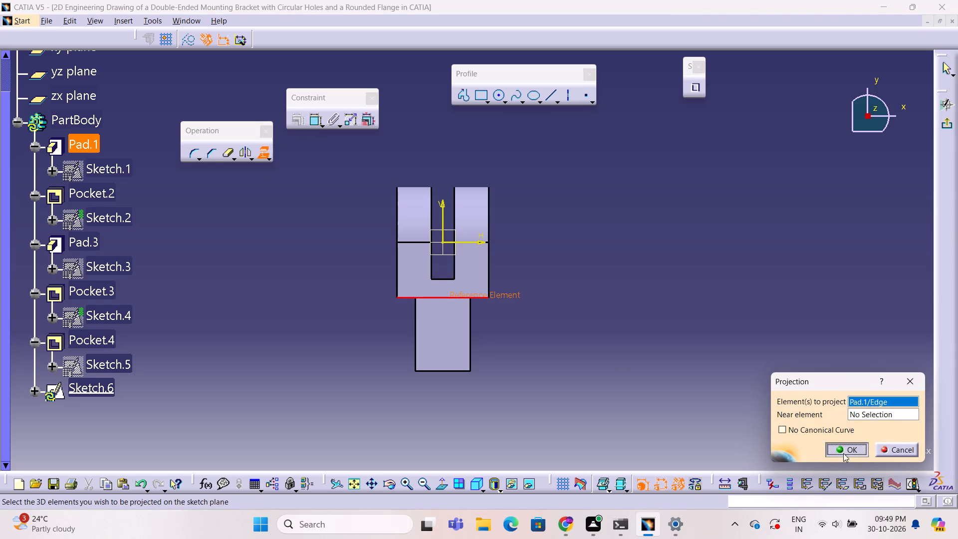
click(607, 400)
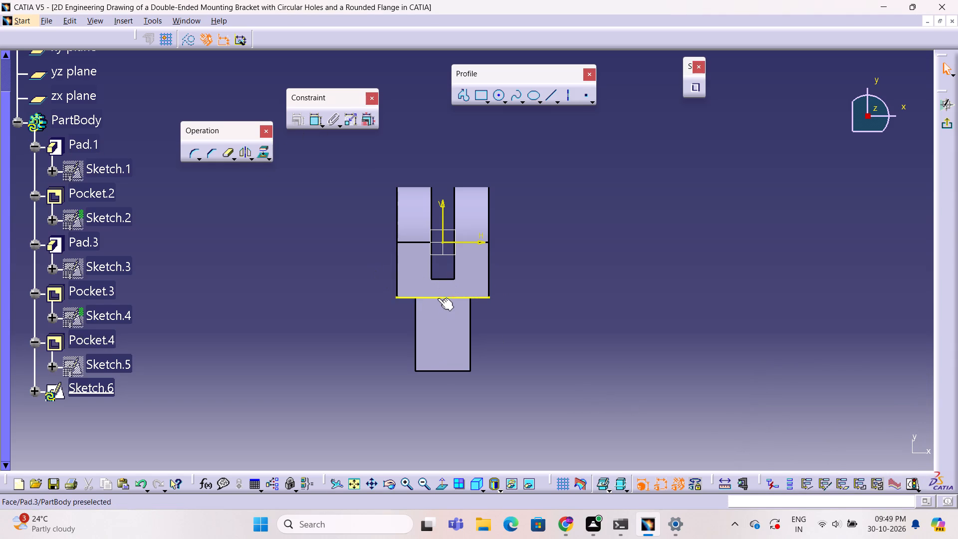
click(437, 298)
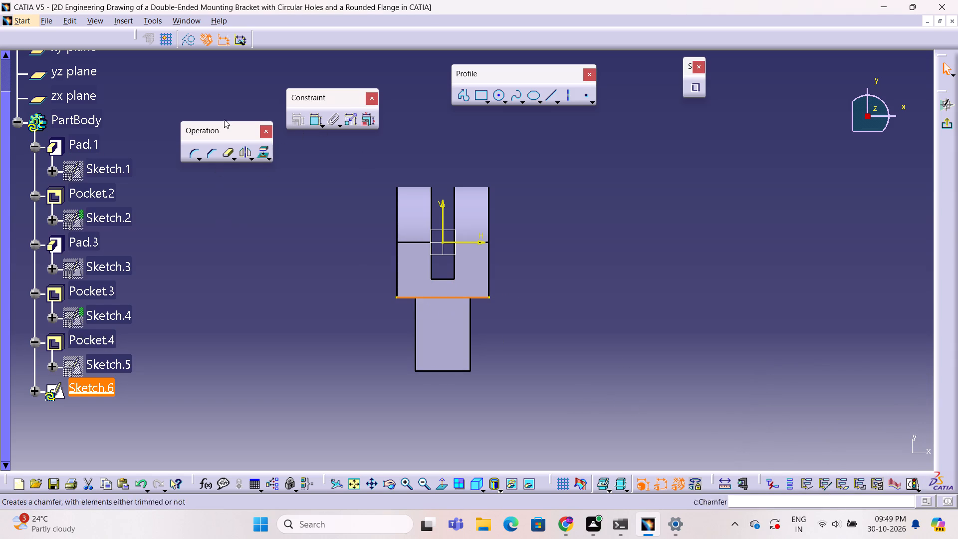
click(189, 38)
click(583, 245)
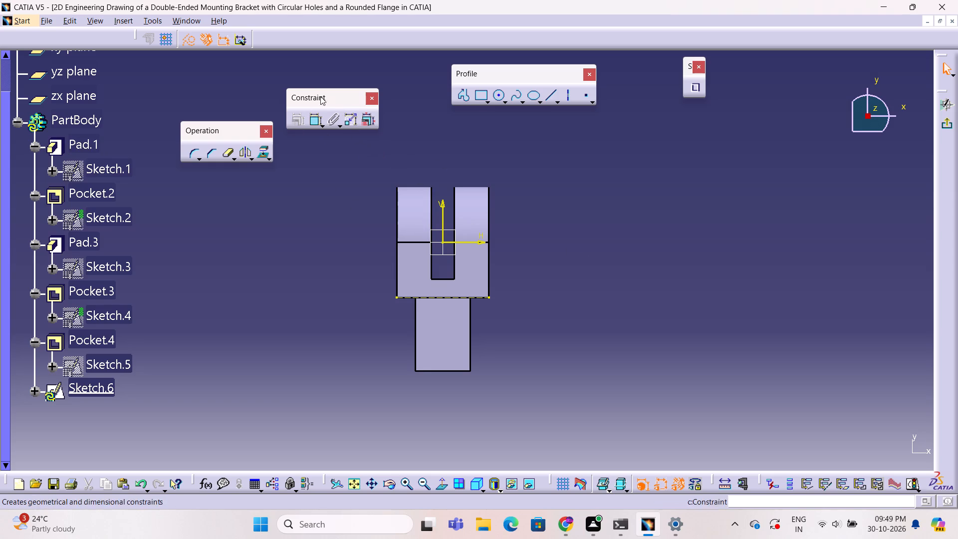
Draw a 58 mm horizontal standard line centred on the vertical axis, about 75 mm above the origin and beyond the rounded end.
click(549, 98)
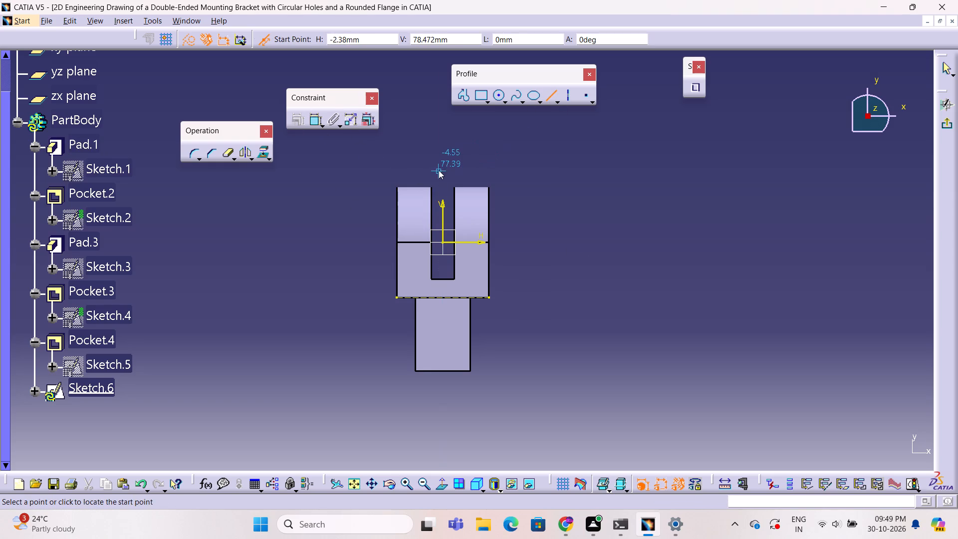
click(444, 174)
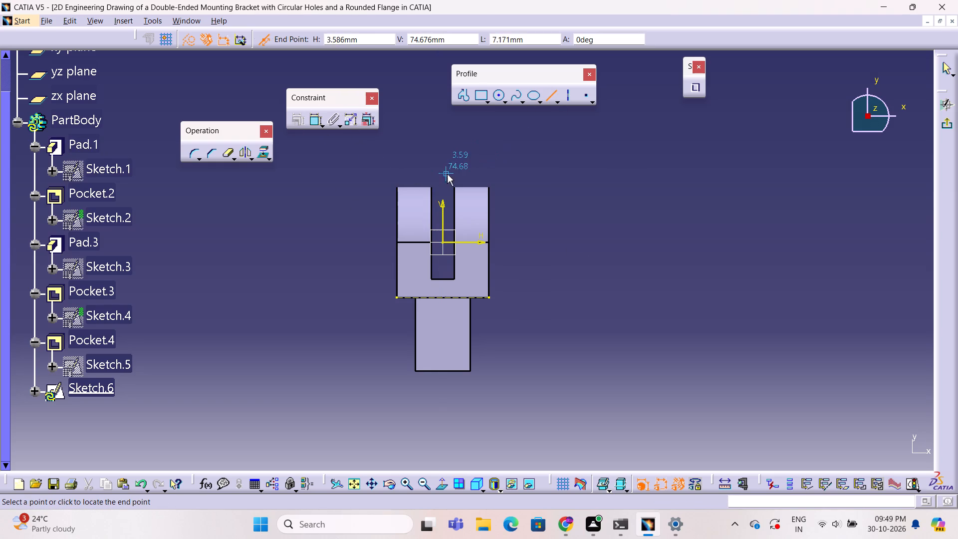
click(183, 40)
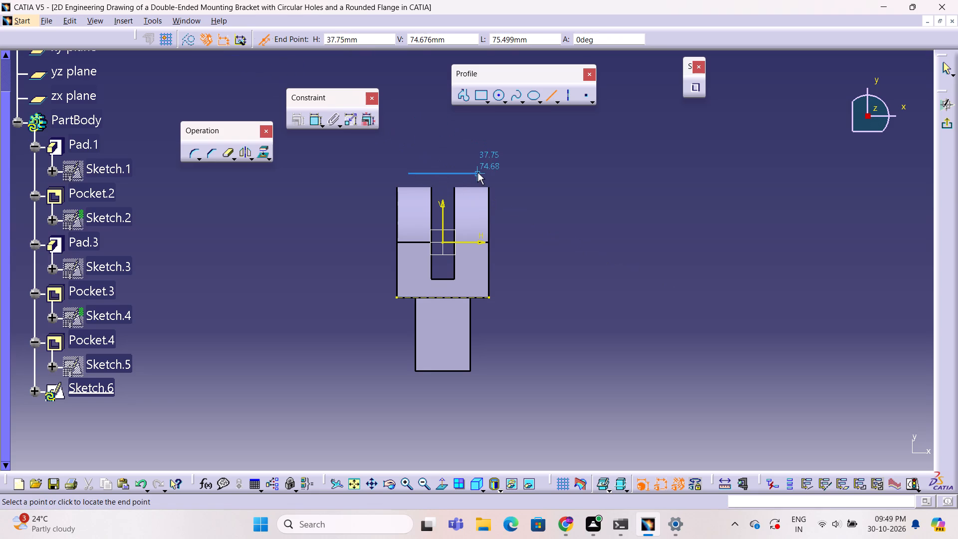
key(Tab)
key(Tab)
key(5)
key(8)
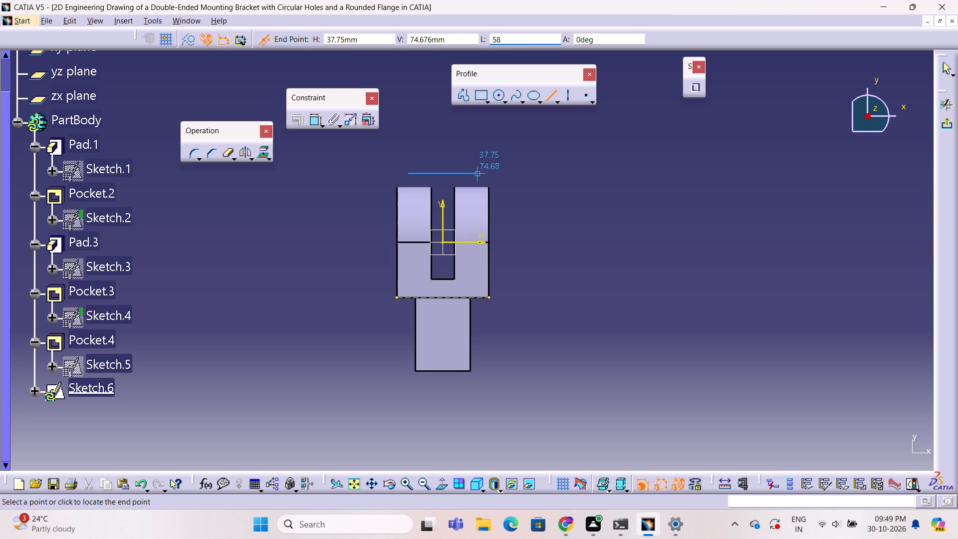
key(Return)
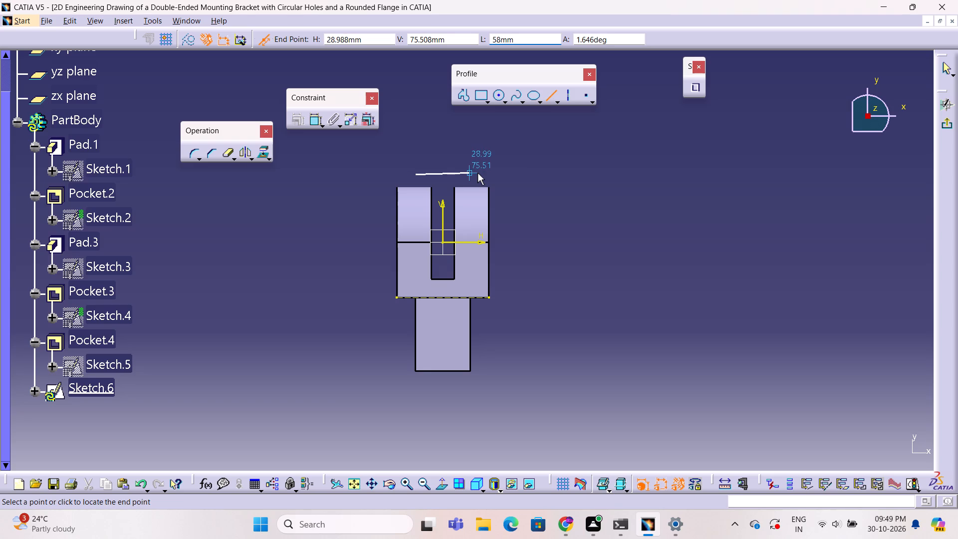
click(514, 173)
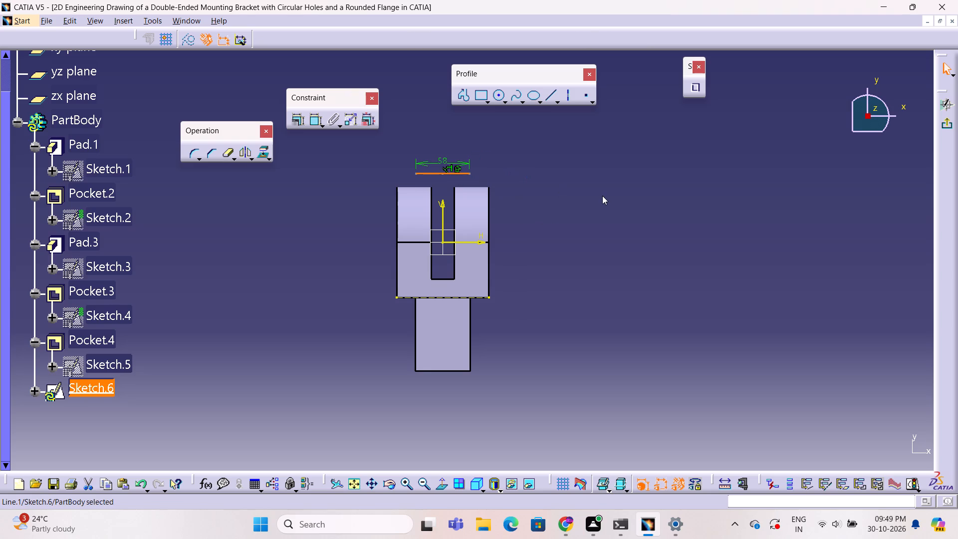
key(Escape)
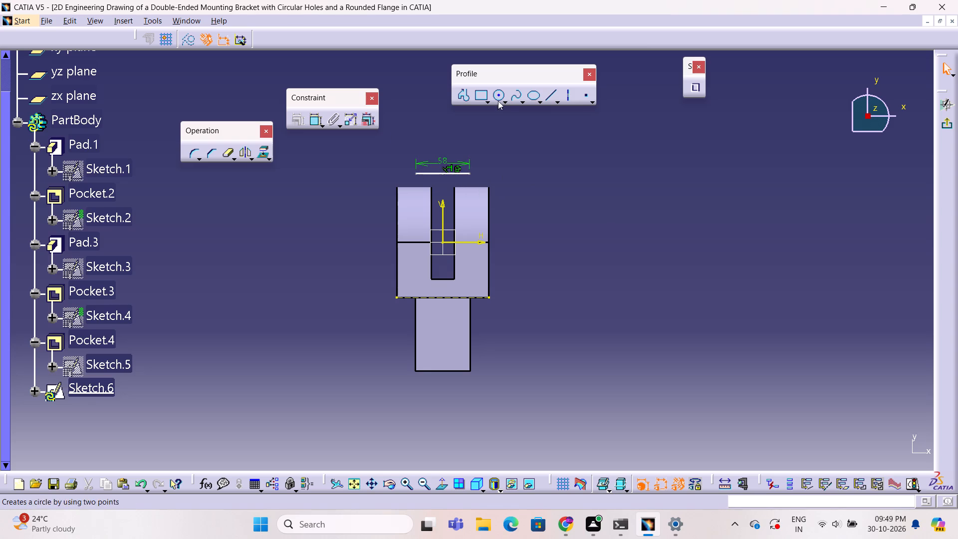
Draw a slanted profile line from the left end of the 58 mm line to the left end of the projected edge.
click(459, 96)
click(417, 174)
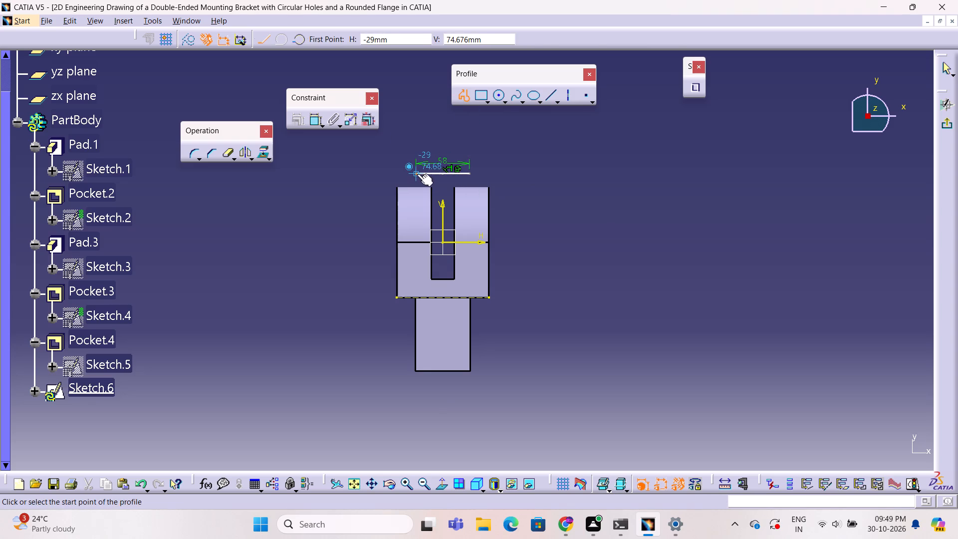
click(398, 297)
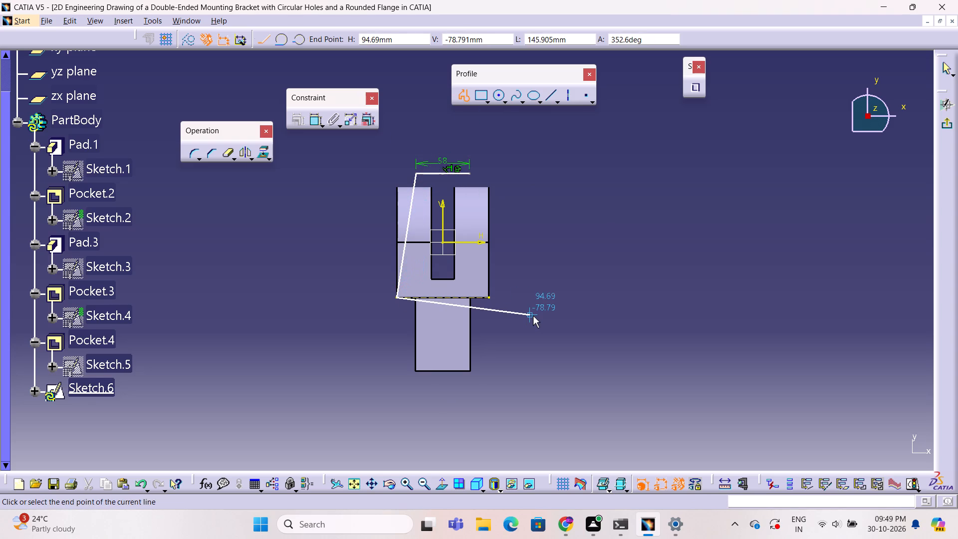
key(Escape)
click(541, 328)
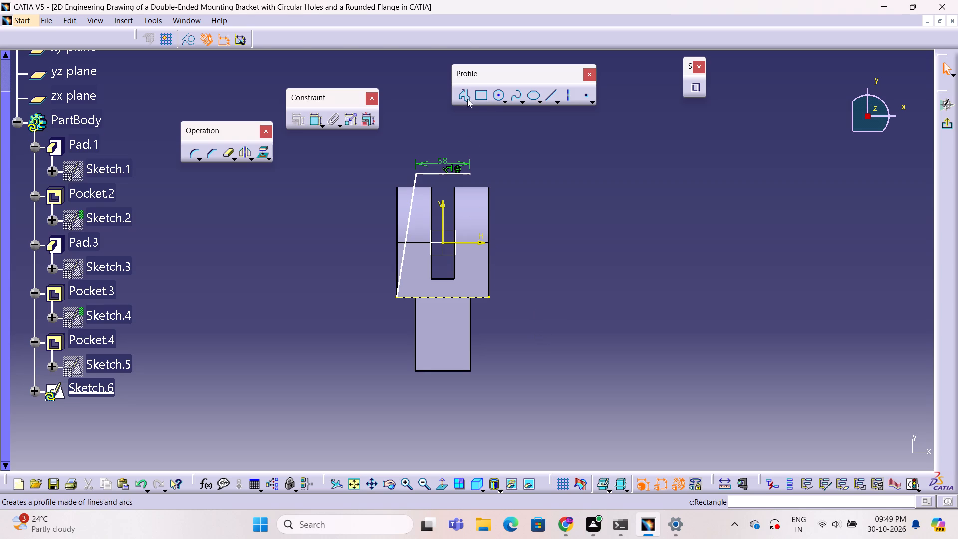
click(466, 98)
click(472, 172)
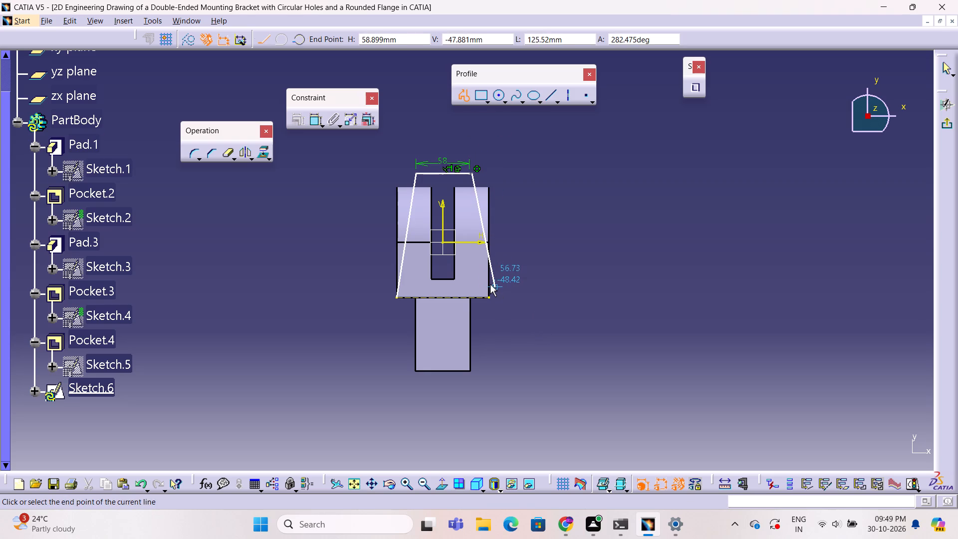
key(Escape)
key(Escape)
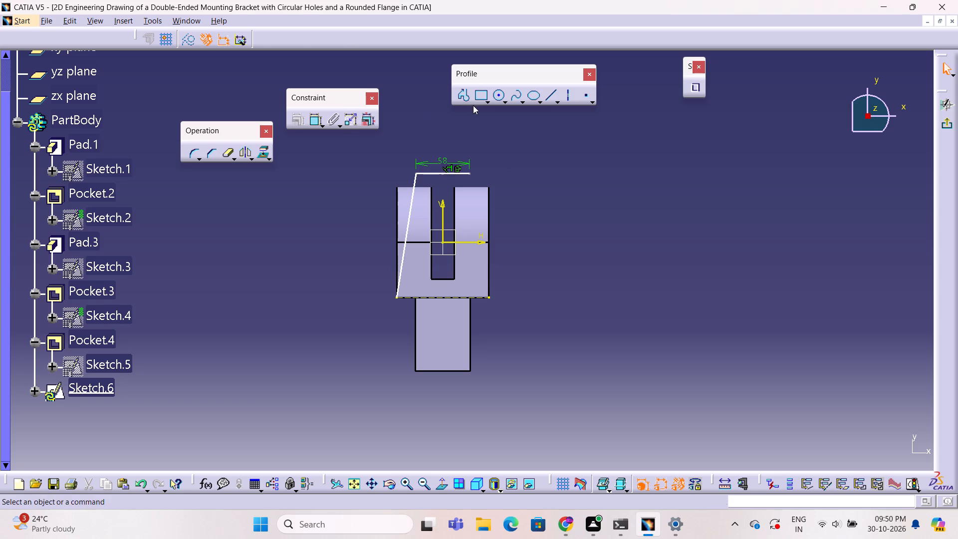
Draw a slanted profile line from the right end of the 58 mm line to the right end of the projected edge.
click(460, 99)
click(471, 176)
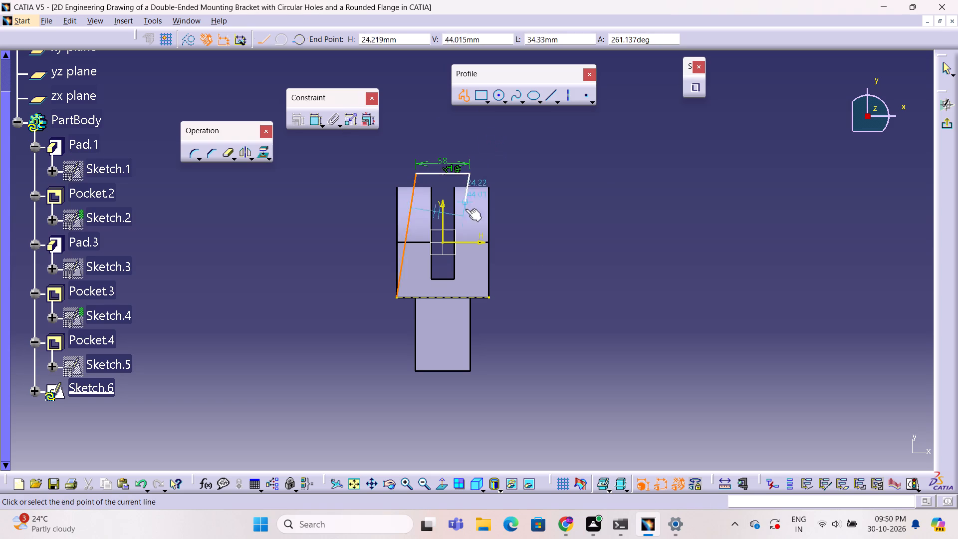
click(490, 298)
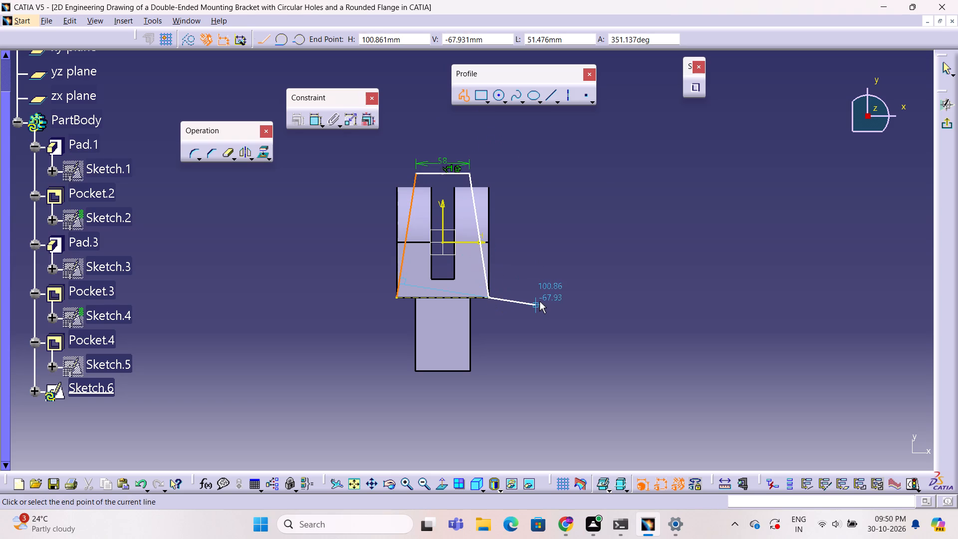
key(Escape)
key(Escape)
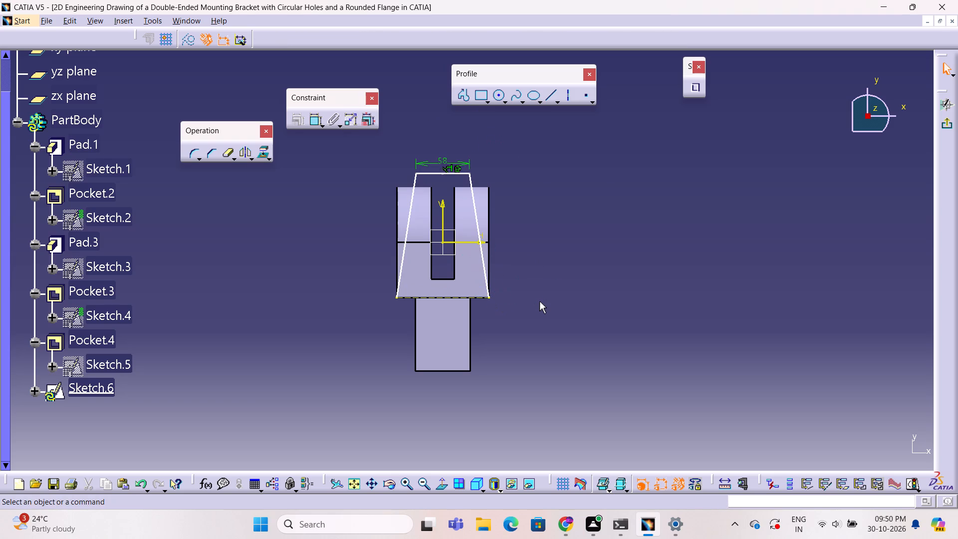
click(539, 301)
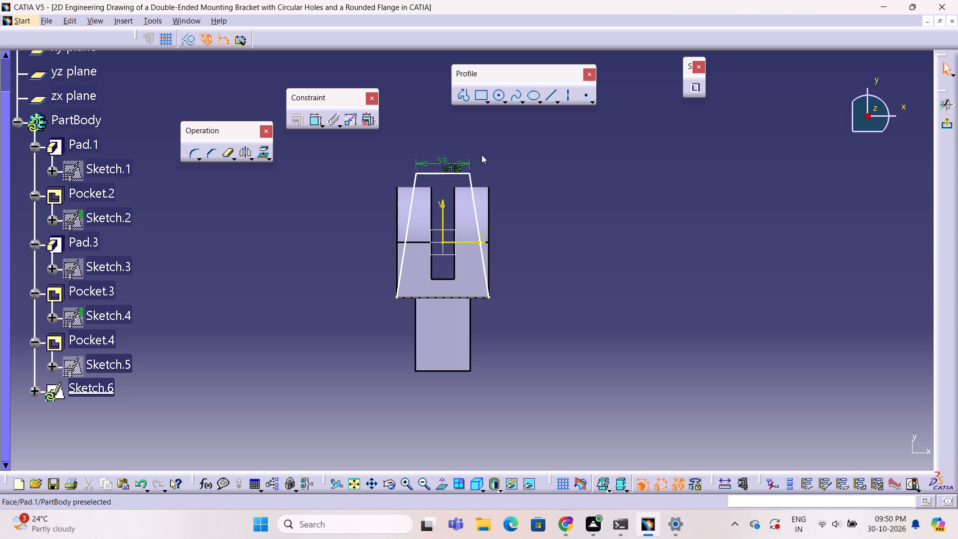
Close the left triangle with a vertical line from the projected edge's left end and a 21 mm horizontal line to the slanted line's top.
click(467, 94)
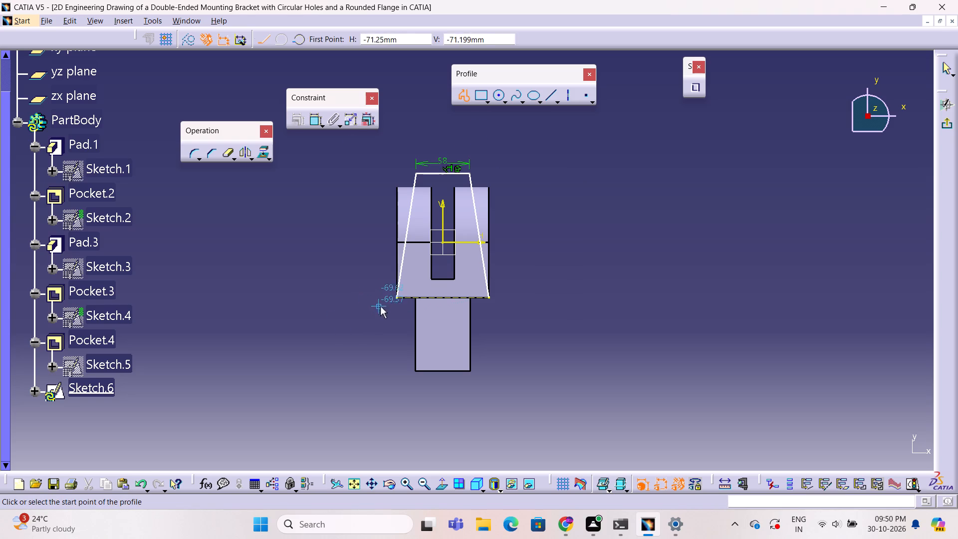
click(398, 297)
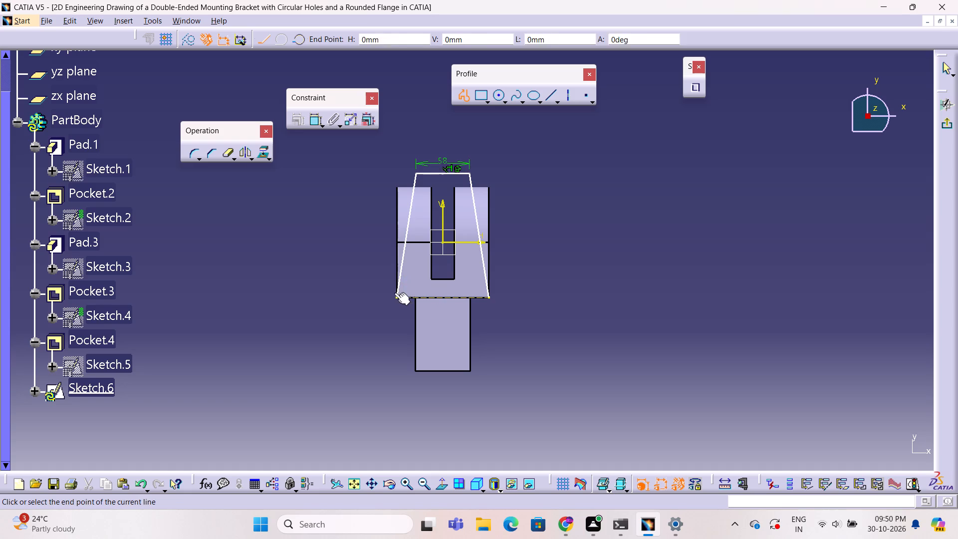
click(398, 172)
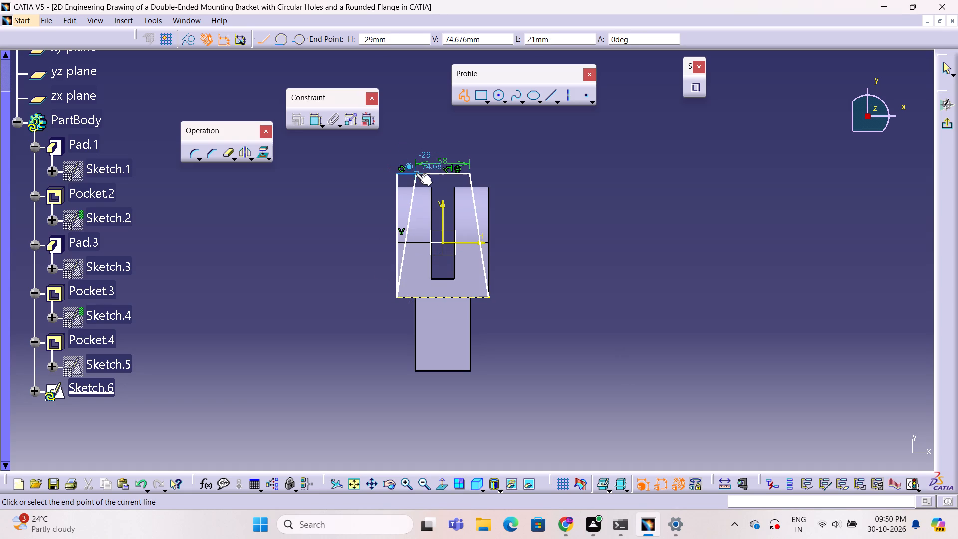
click(417, 173)
key(Escape)
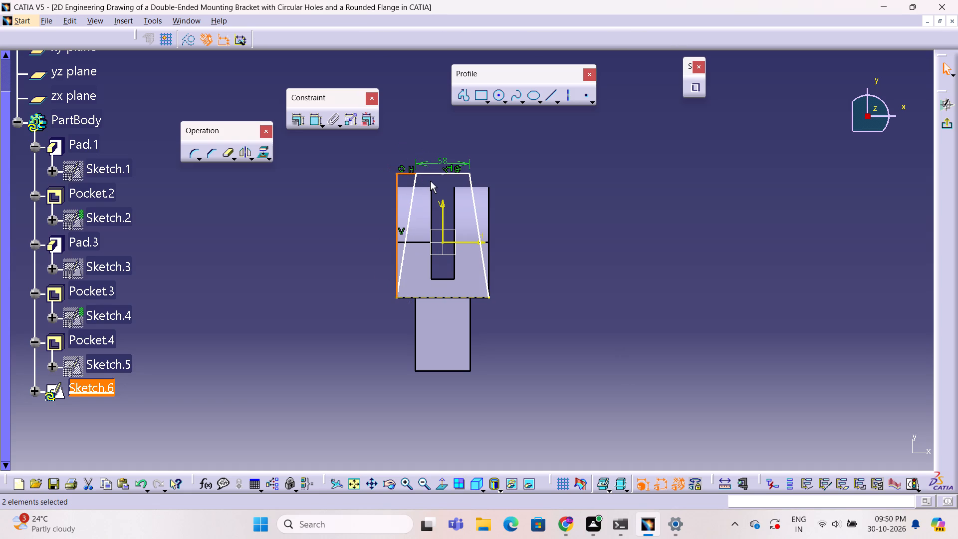
Delete the 58 mm horizontal line and its midpoint from the sketch.
click(440, 176)
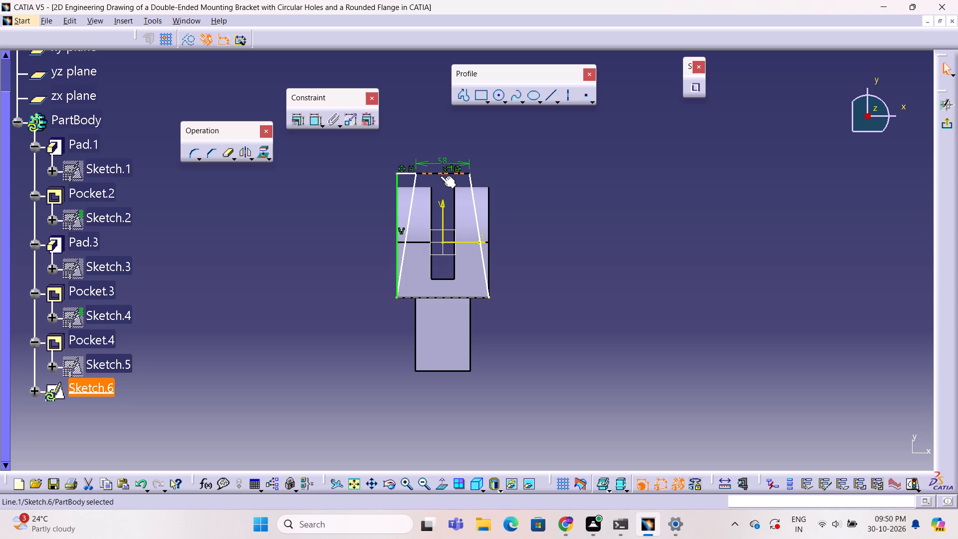
key(Delete)
click(507, 148)
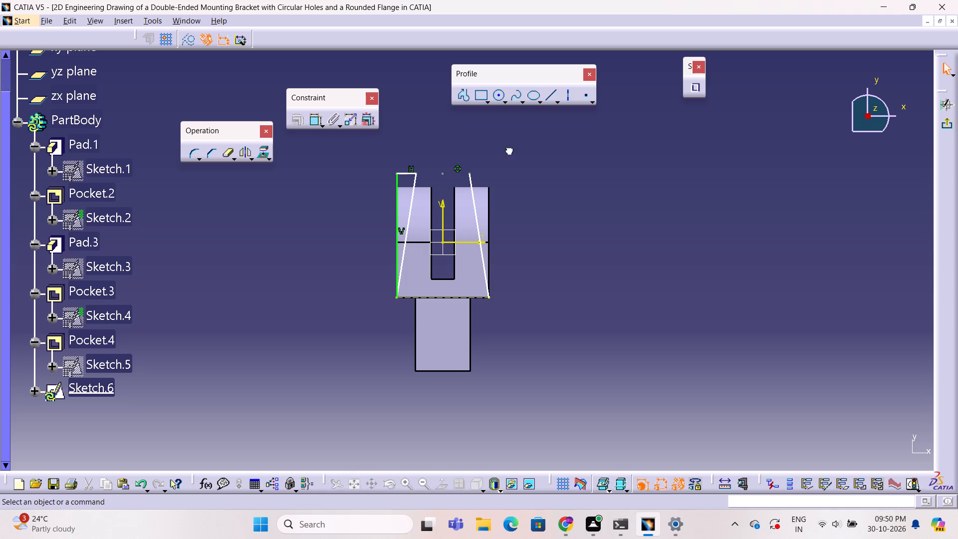
click(443, 174)
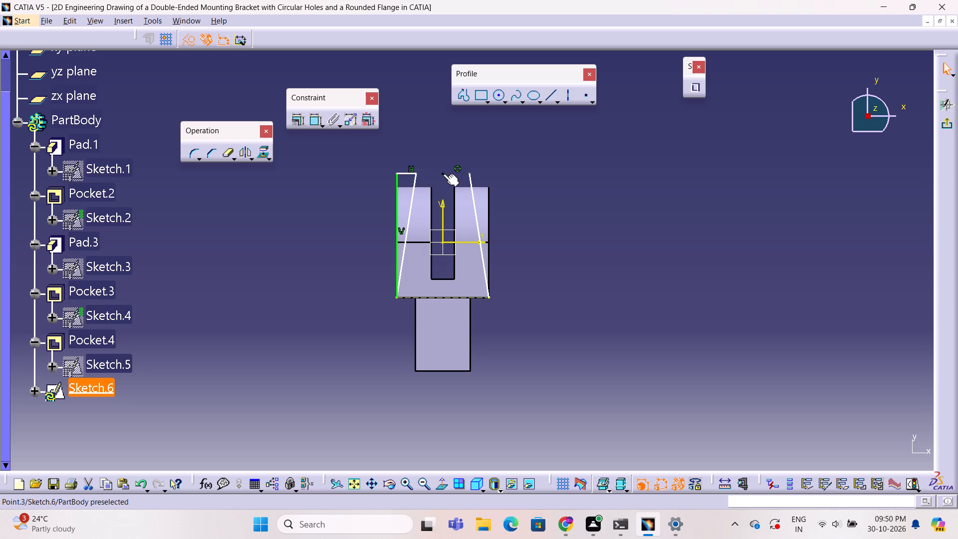
key(Delete)
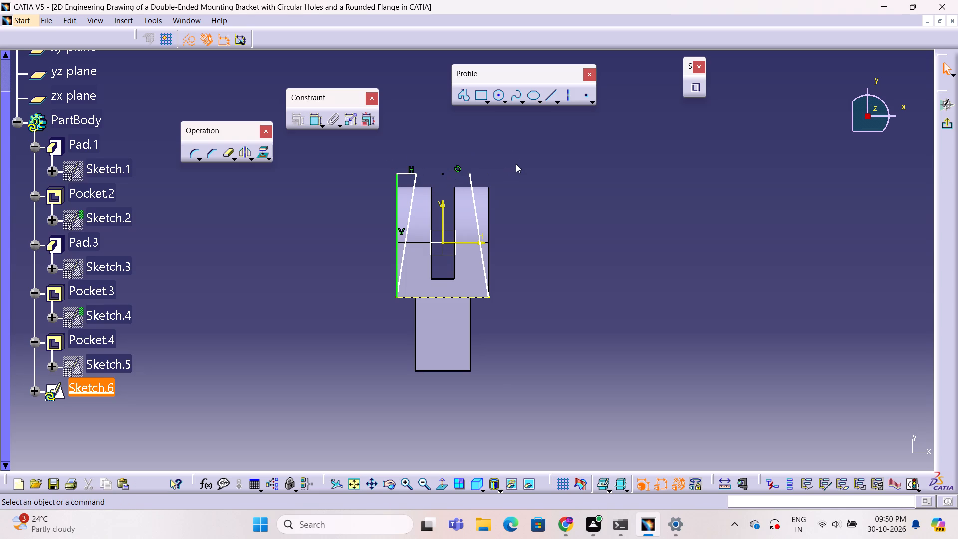
click(516, 164)
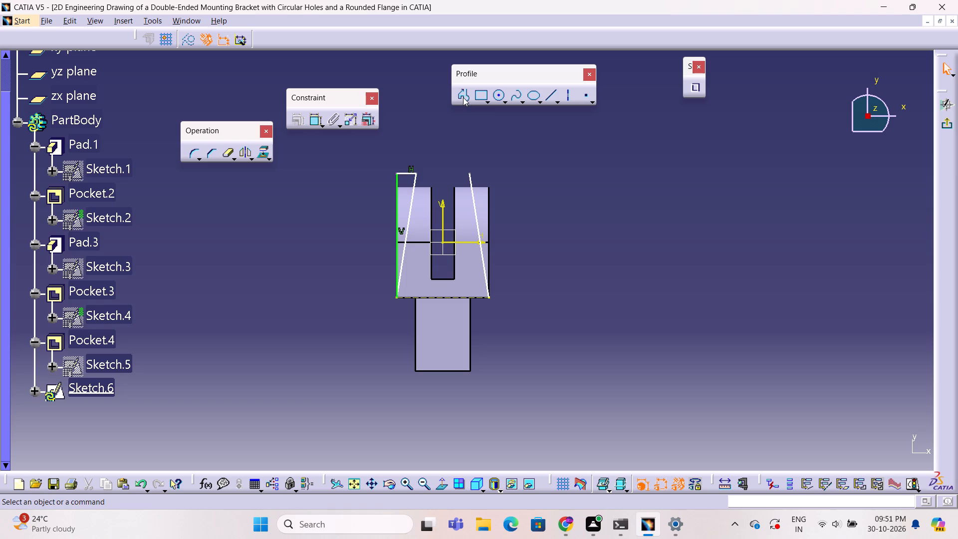
Close the right triangle with a vertical line about 135 mm long and a 21 mm horizontal line to the right slanted line's top.
click(463, 98)
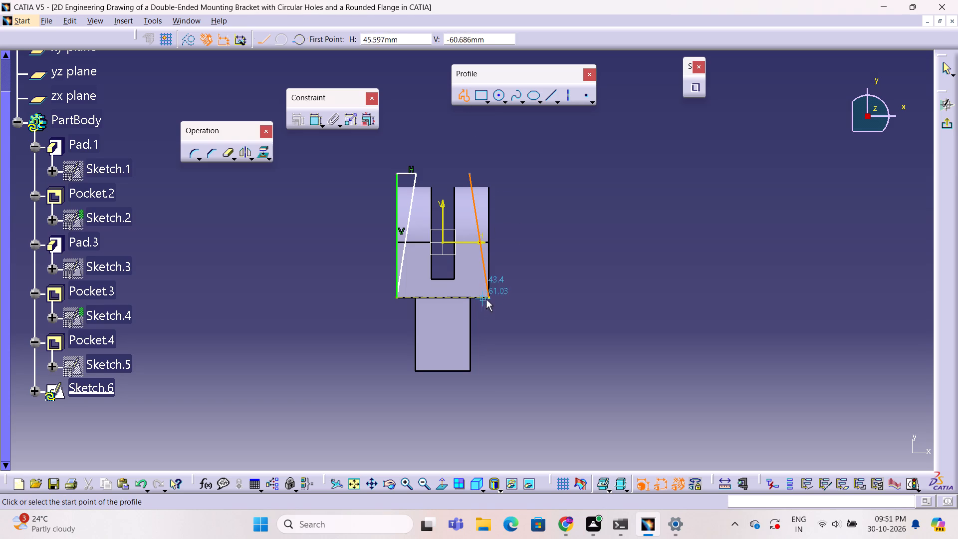
click(491, 296)
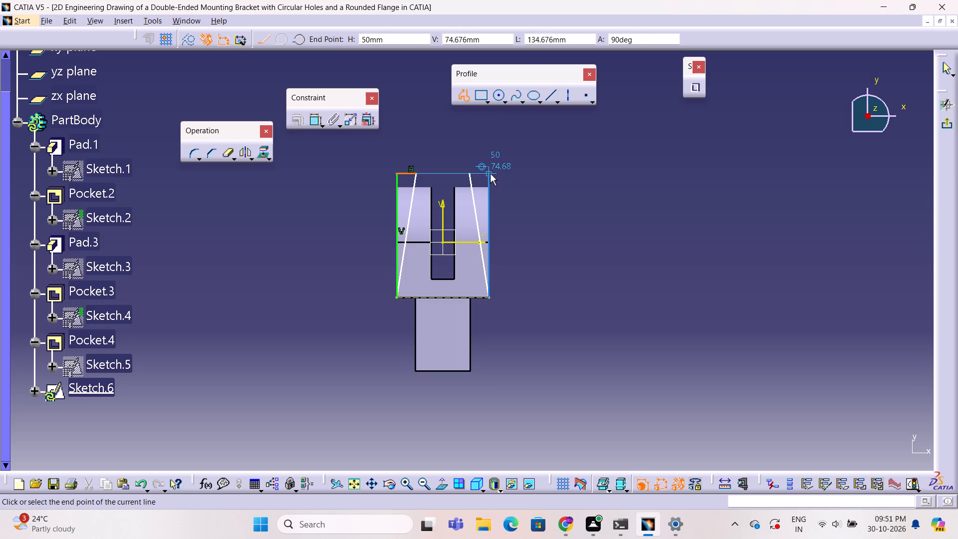
click(490, 174)
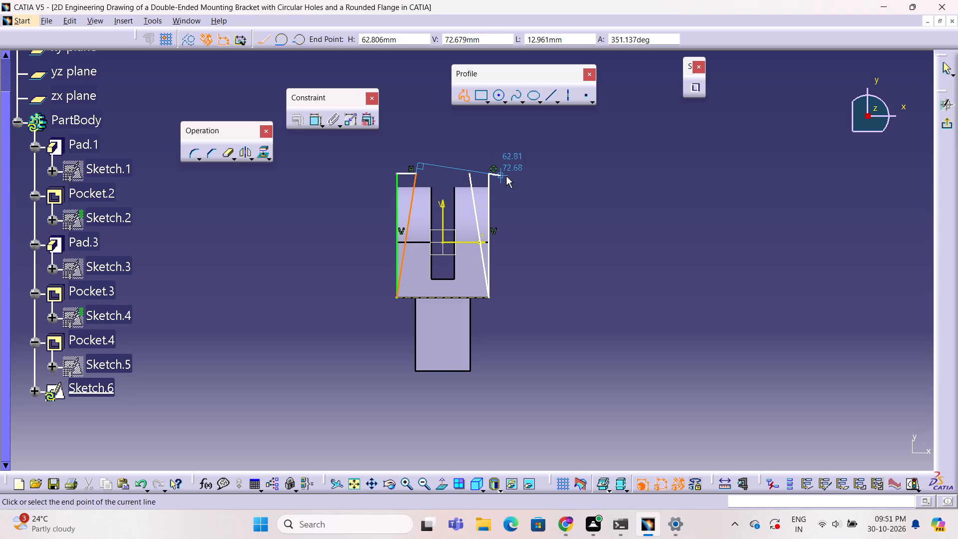
key(Escape)
key(Escape)
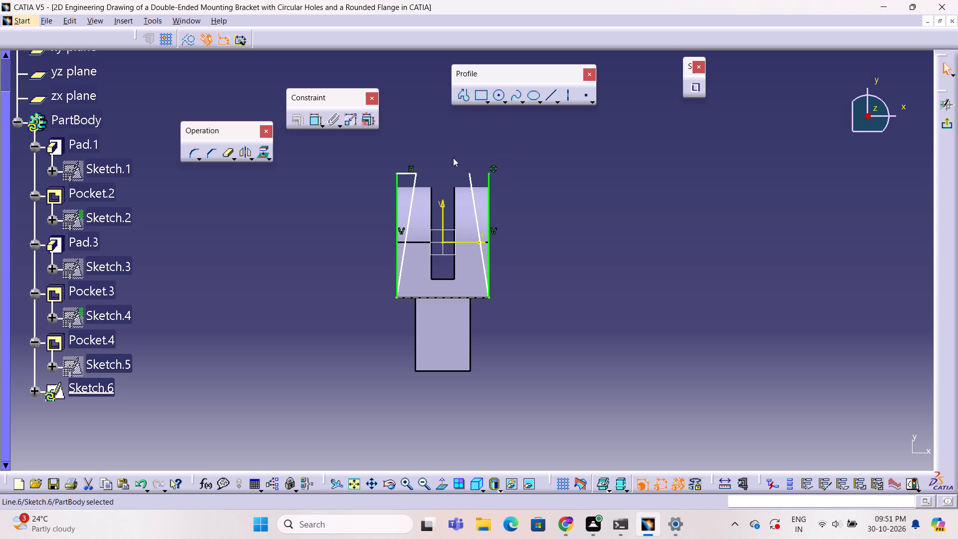
click(461, 91)
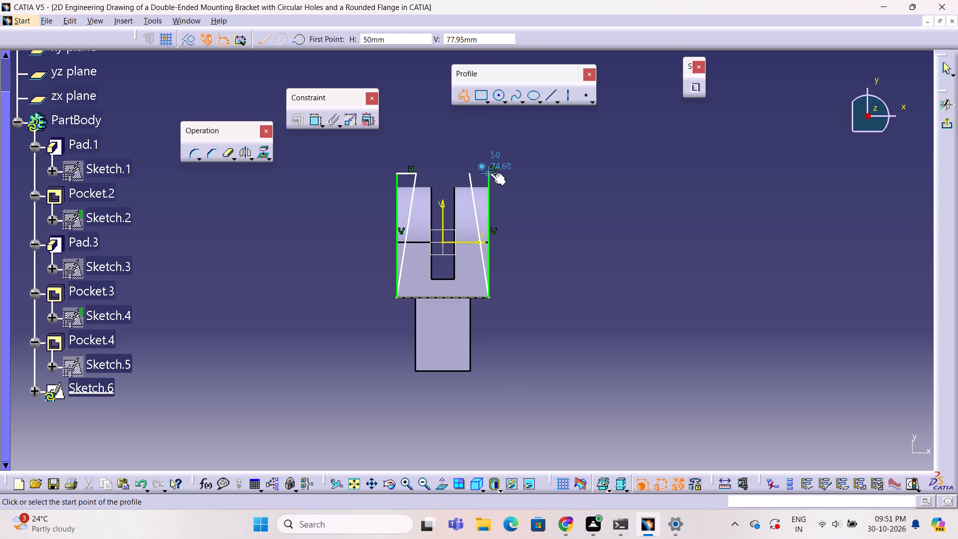
click(490, 173)
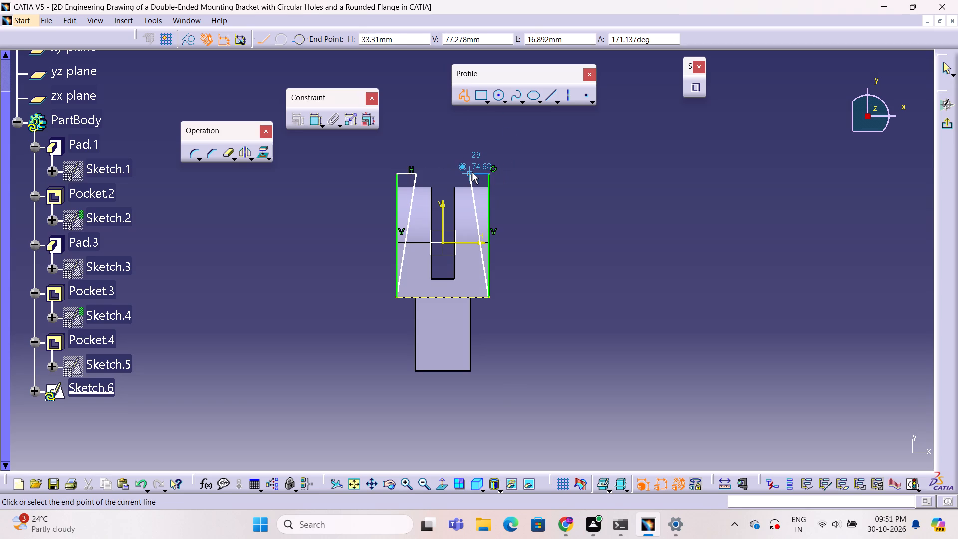
click(472, 172)
key(Escape)
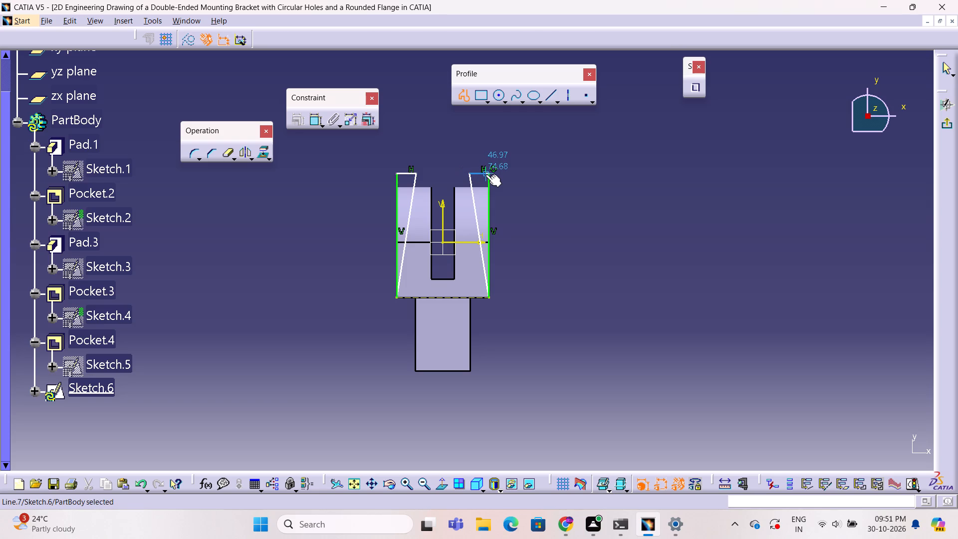
click(543, 206)
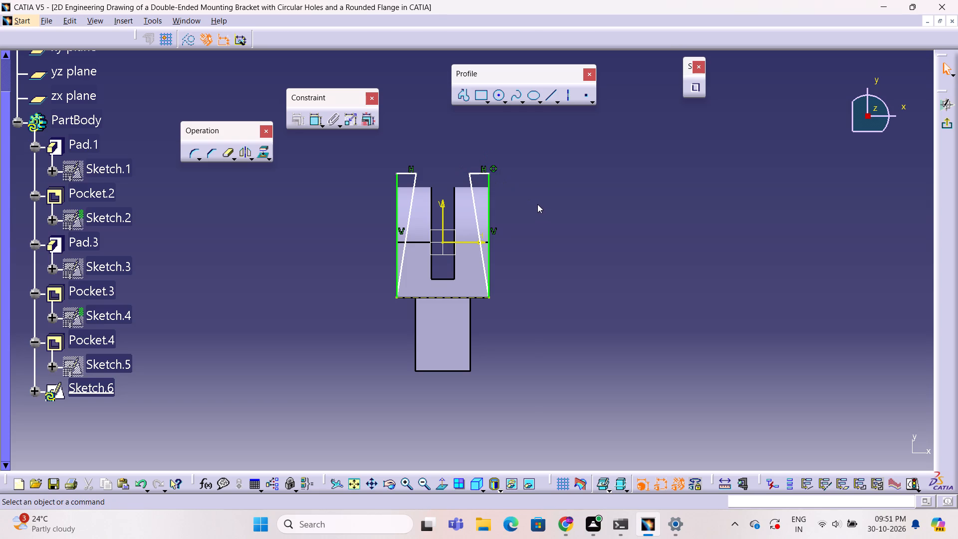
Dimension the horizontal distance between the upper ends of the two slanted lines, placing the dimension above the profile.
click(314, 119)
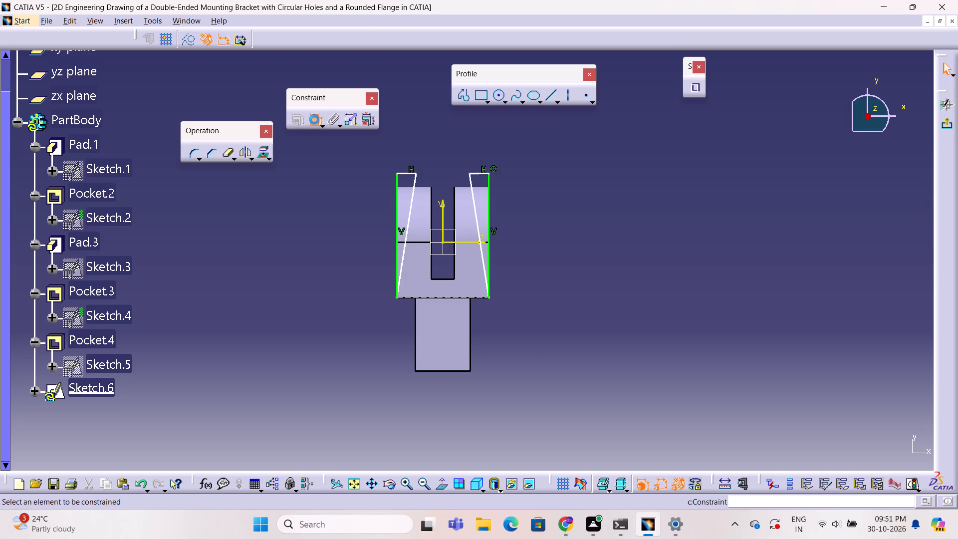
click(417, 174)
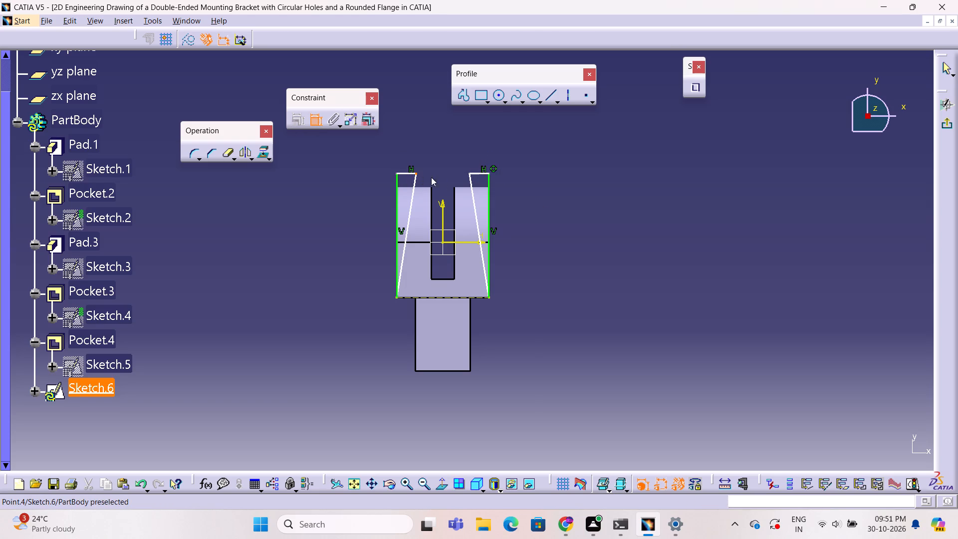
click(470, 172)
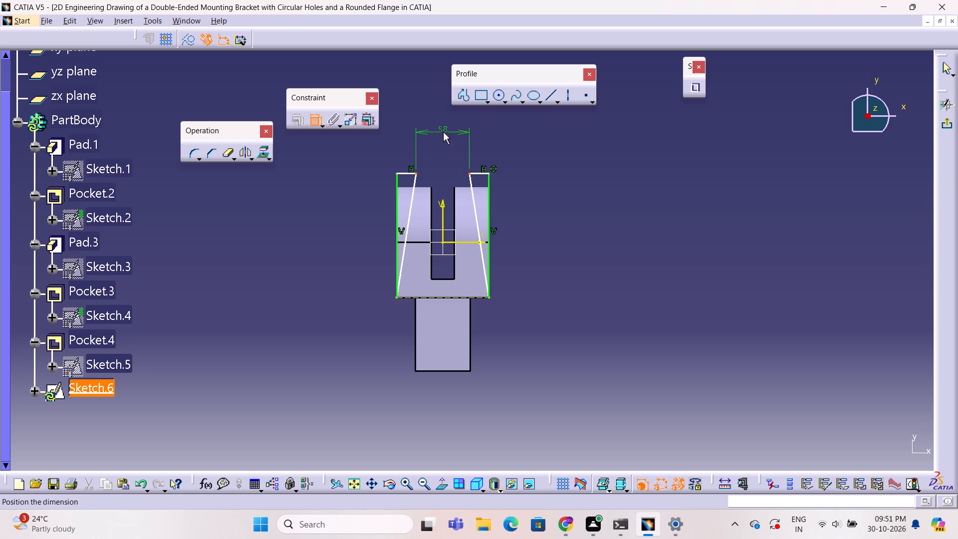
click(443, 133)
click(556, 174)
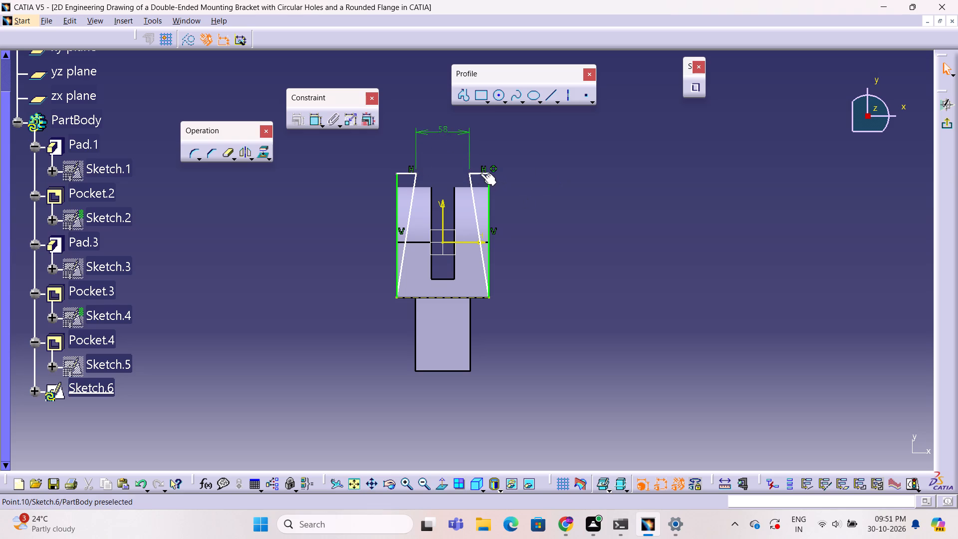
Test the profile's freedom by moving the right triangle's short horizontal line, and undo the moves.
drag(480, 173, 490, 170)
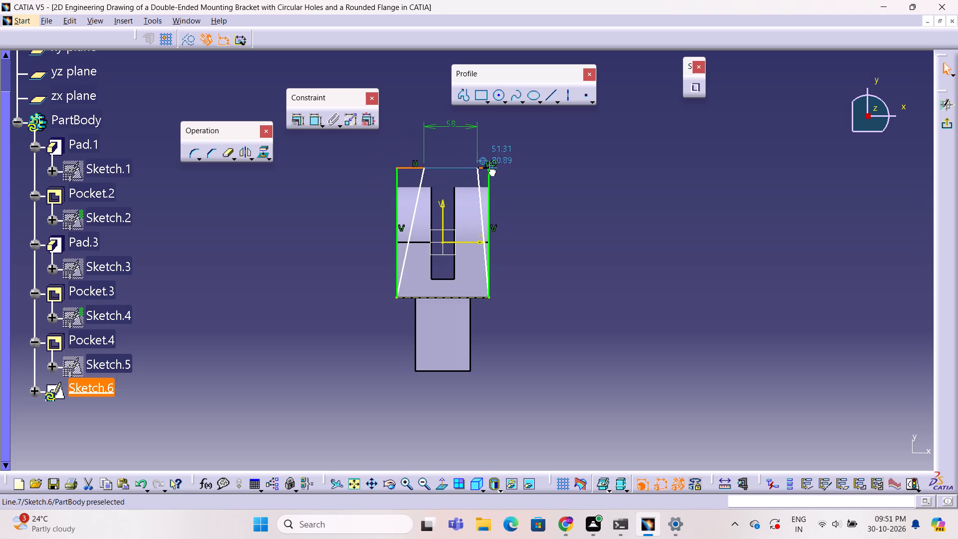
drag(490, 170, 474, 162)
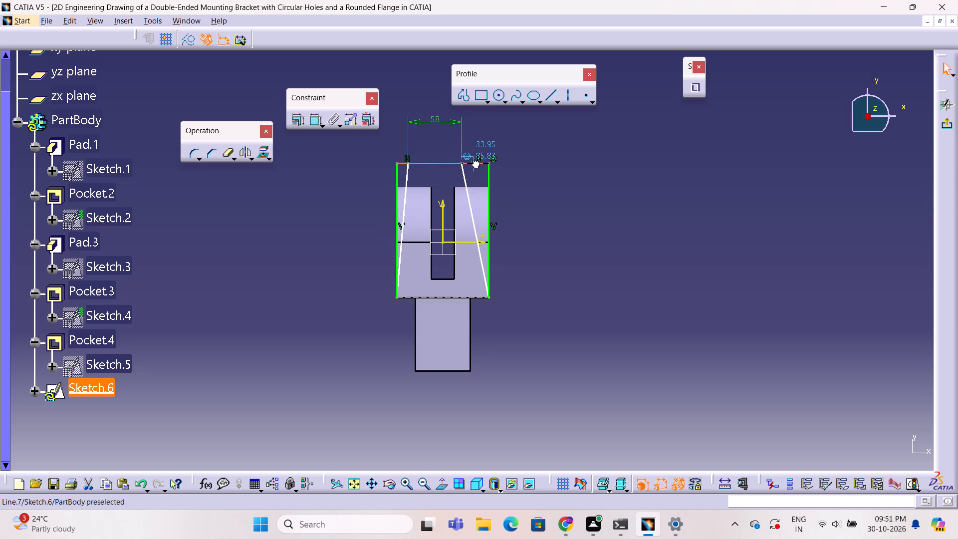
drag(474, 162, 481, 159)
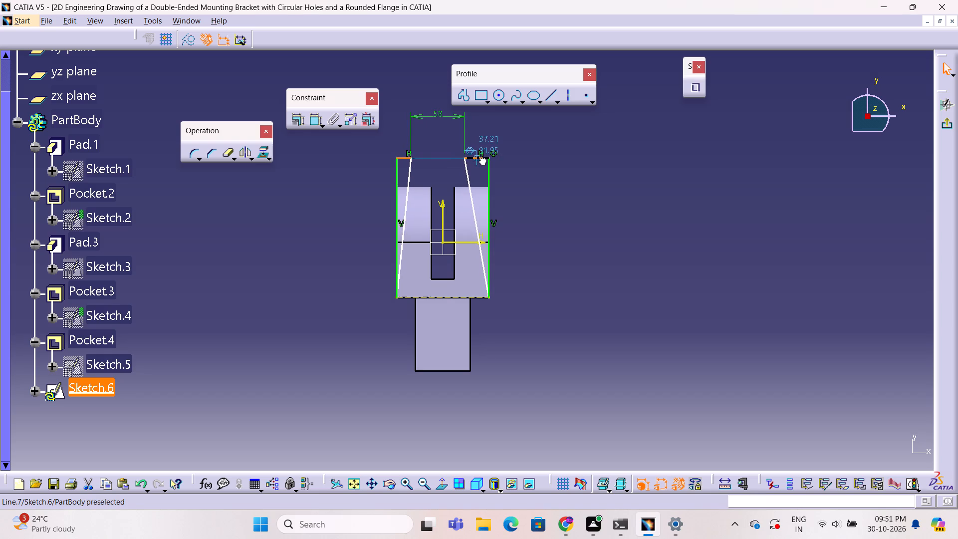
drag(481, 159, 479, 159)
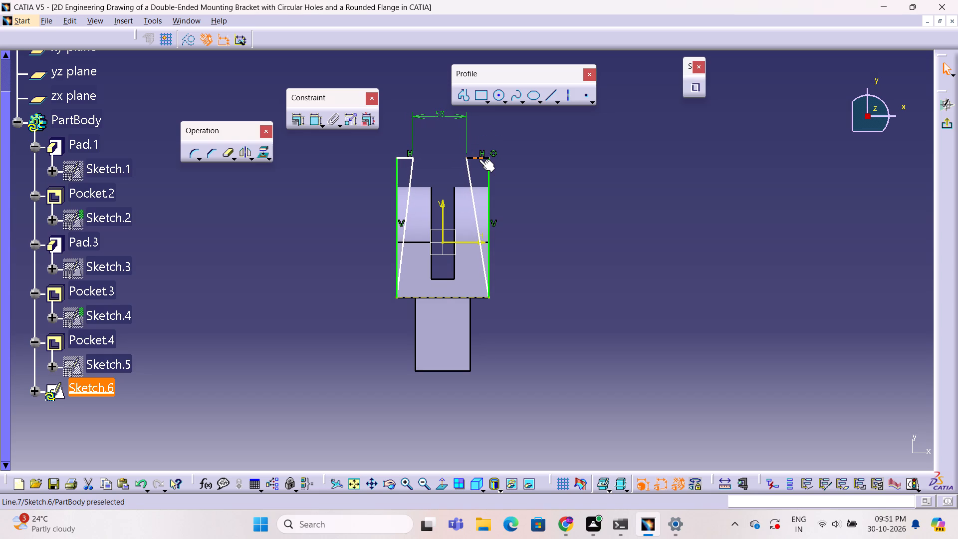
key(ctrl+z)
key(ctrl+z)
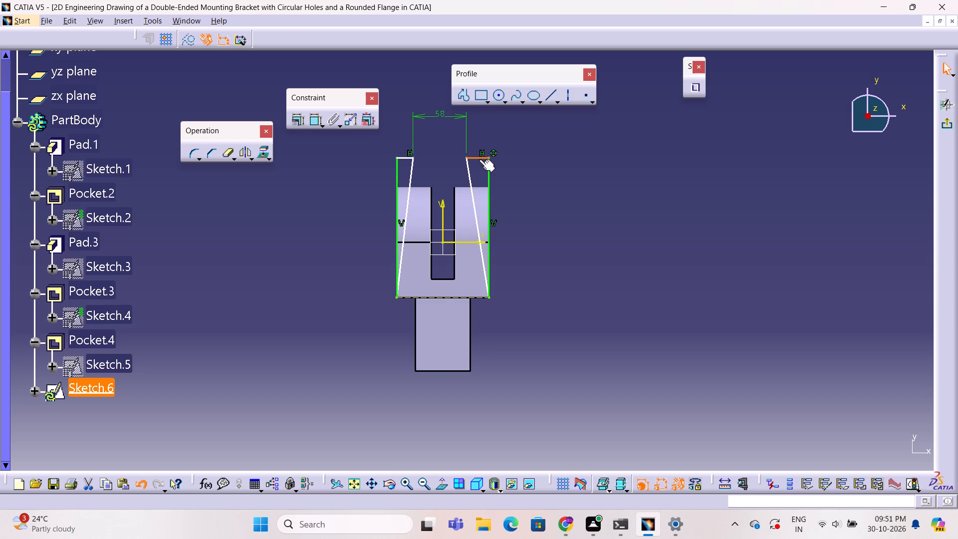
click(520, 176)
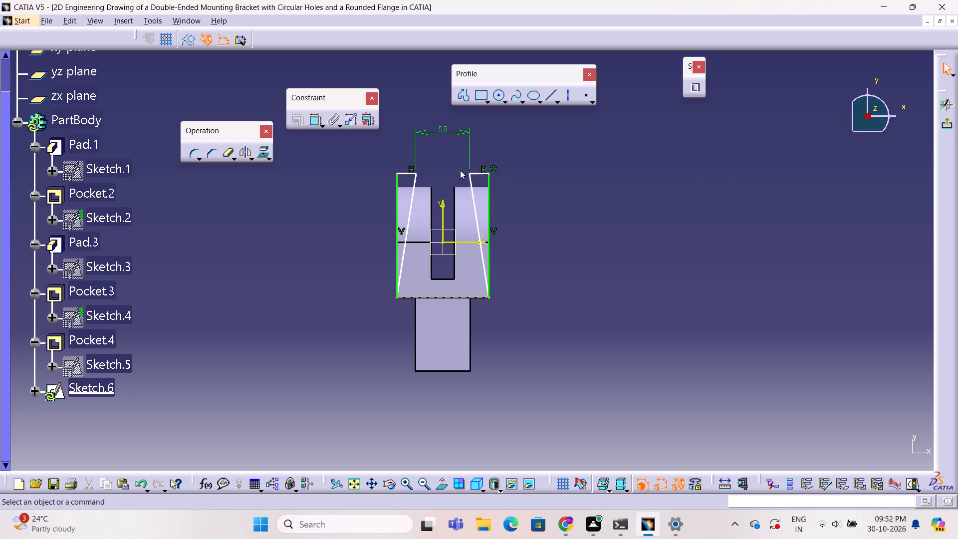
Constrain the two slanted lines as symmetric about the sketch's vertical axis.
click(414, 185)
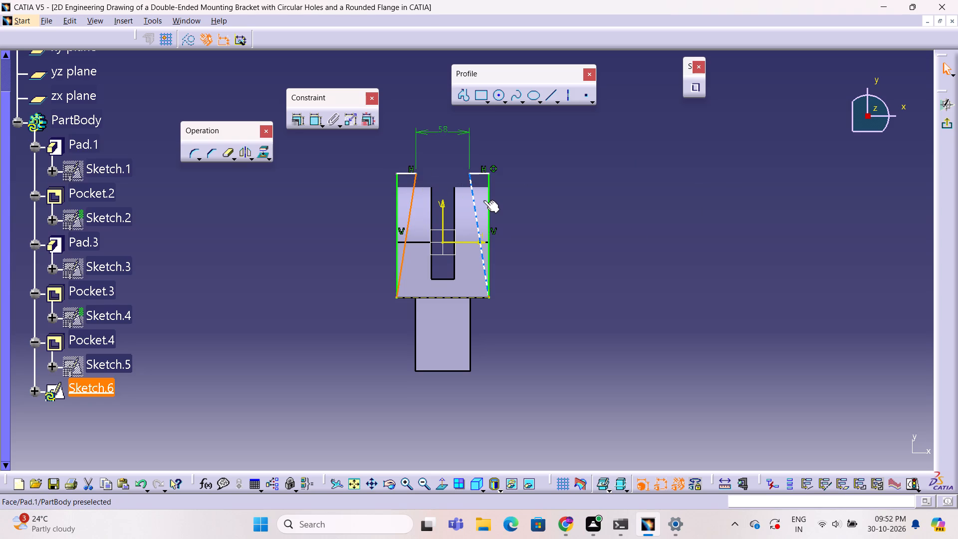
ctrl+click(473, 201)
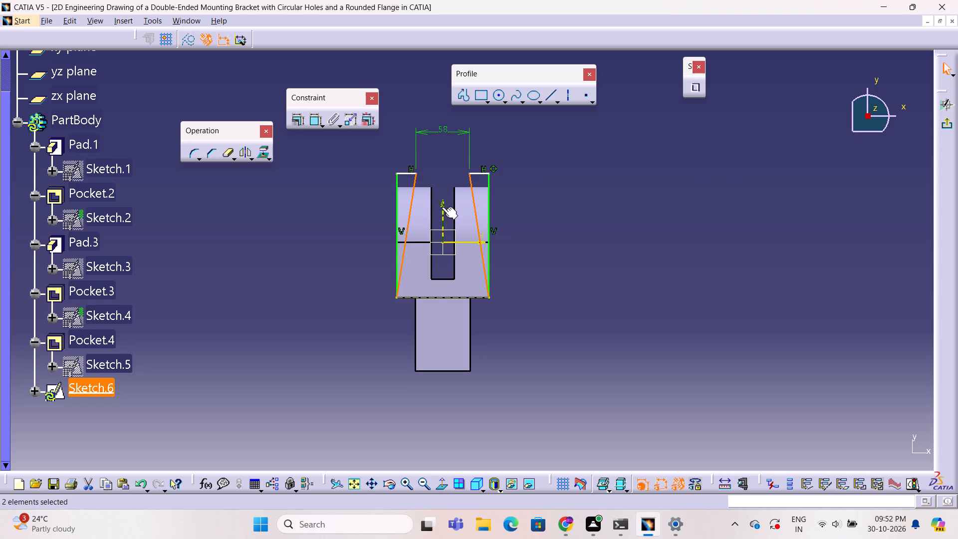
ctrl+click(442, 207)
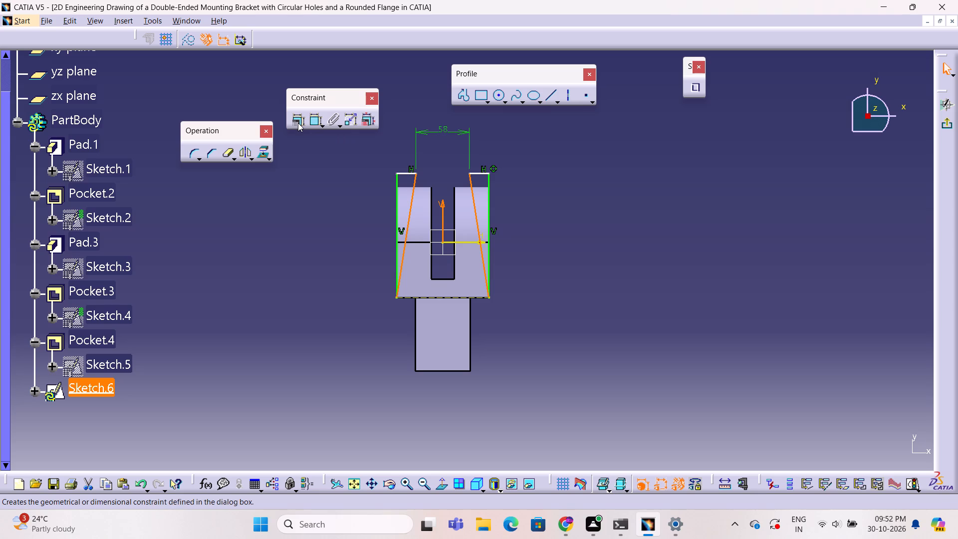
click(298, 123)
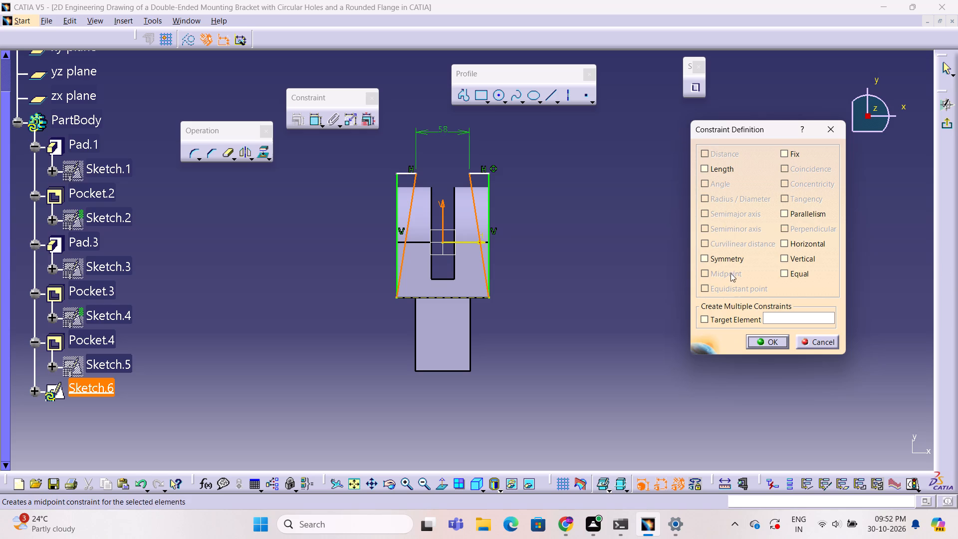
click(708, 260)
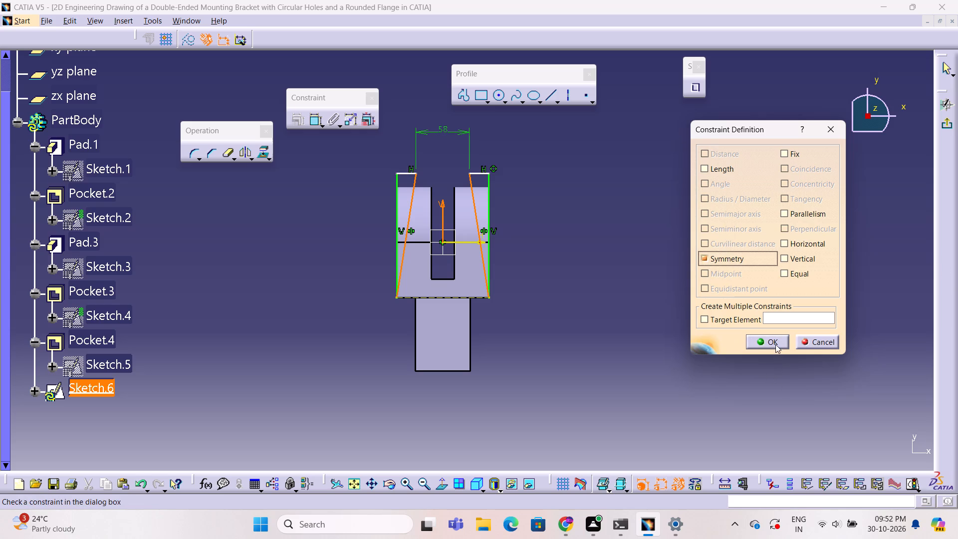
click(775, 344)
click(688, 337)
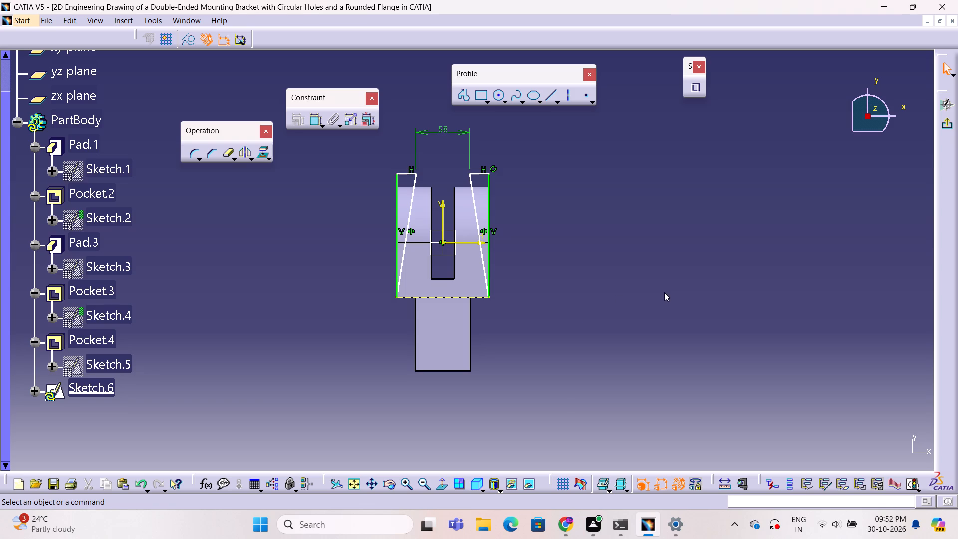
click(645, 227)
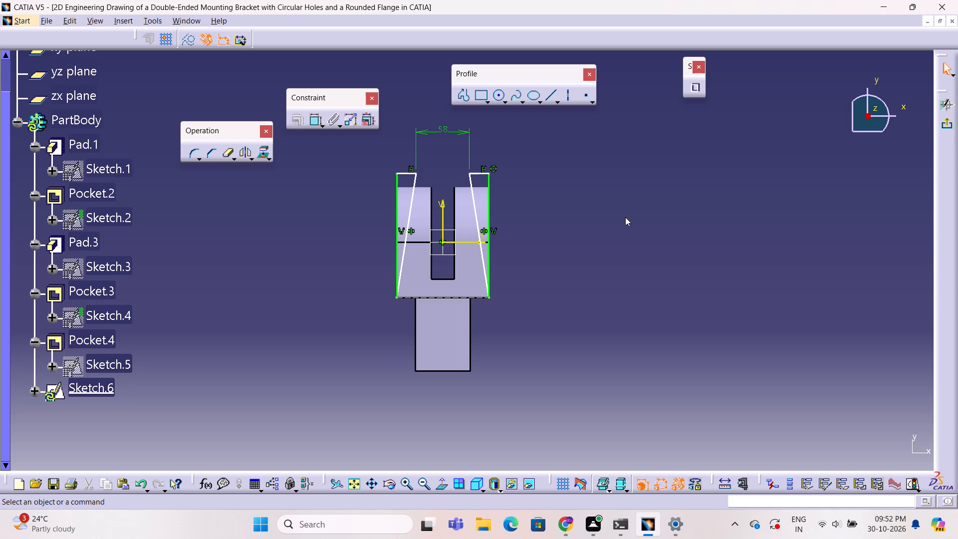
click(625, 217)
click(602, 255)
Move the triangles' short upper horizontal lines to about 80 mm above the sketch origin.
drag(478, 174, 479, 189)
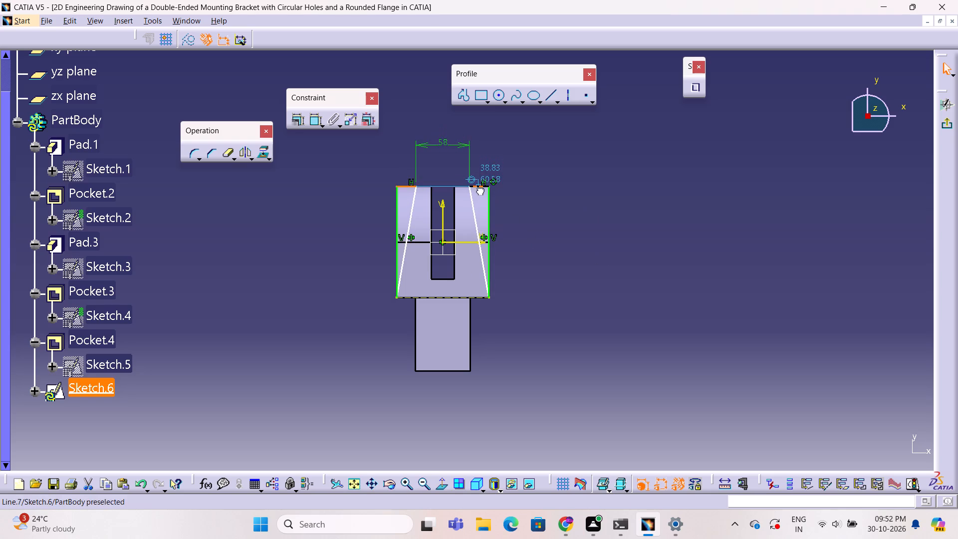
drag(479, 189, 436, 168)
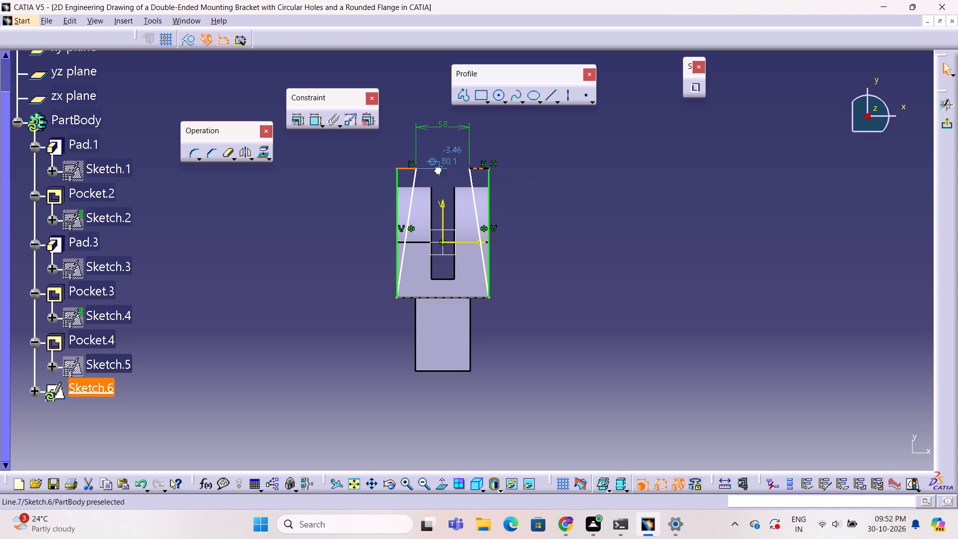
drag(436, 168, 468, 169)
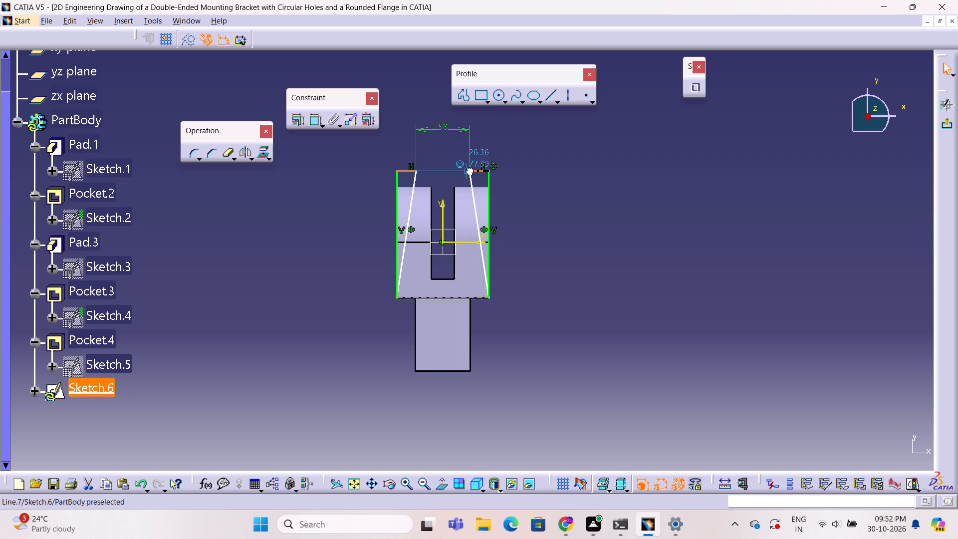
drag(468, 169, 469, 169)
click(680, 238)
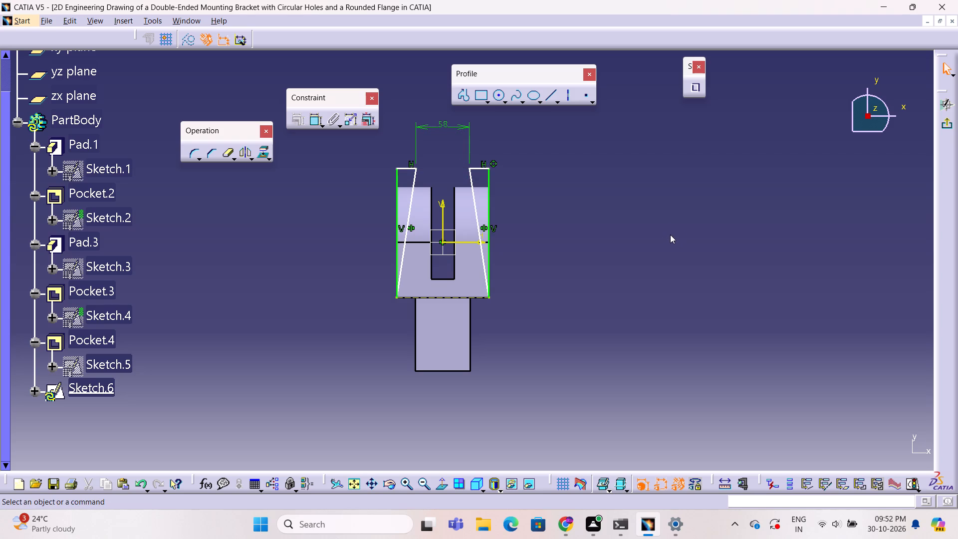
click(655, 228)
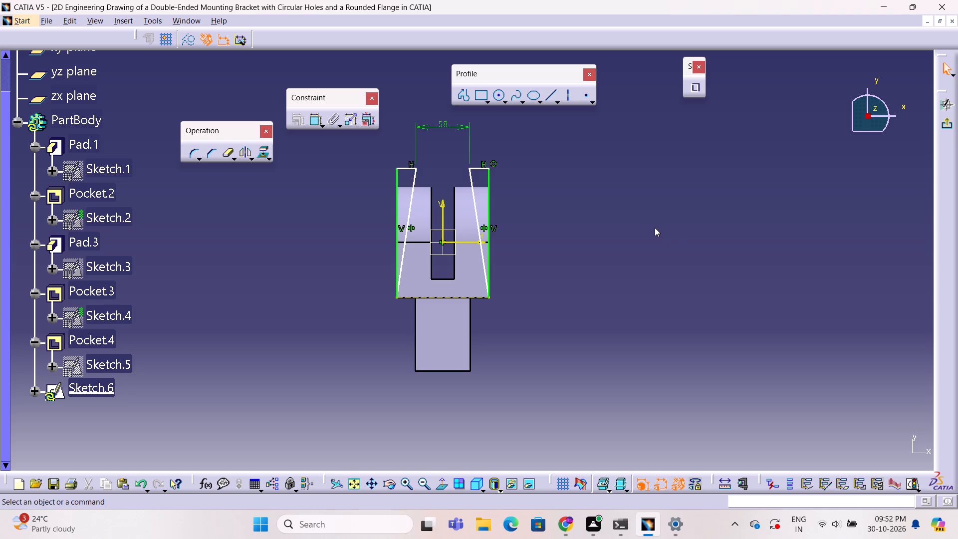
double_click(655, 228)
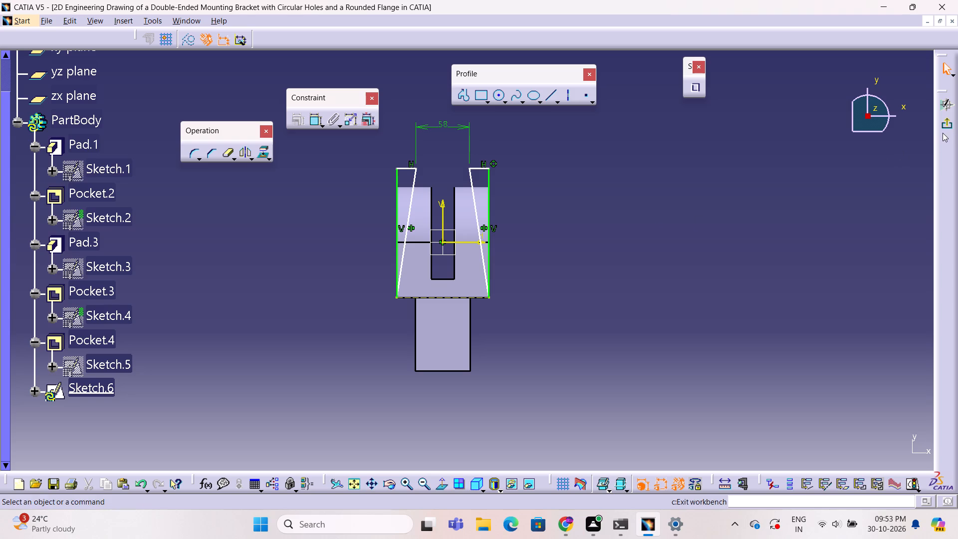
Exit the sketch and cut Sketch.6 as a pocket with the limit Up to last and a 0 mm offset.
click(945, 128)
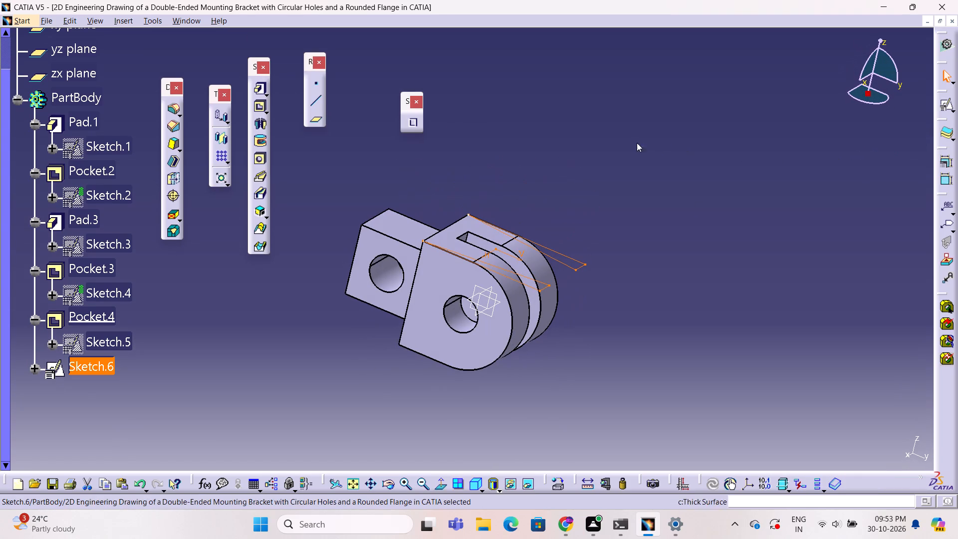
click(253, 107)
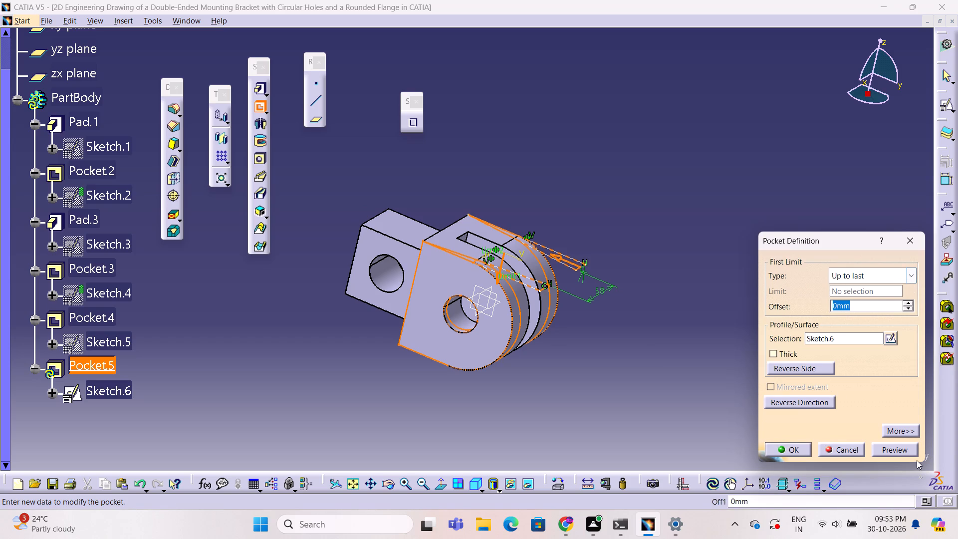
click(914, 454)
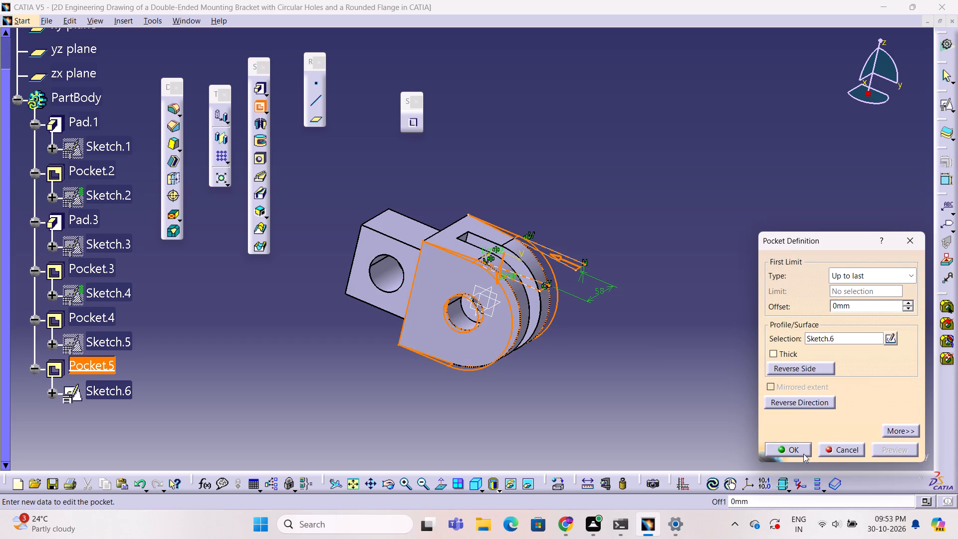
click(803, 454)
click(730, 418)
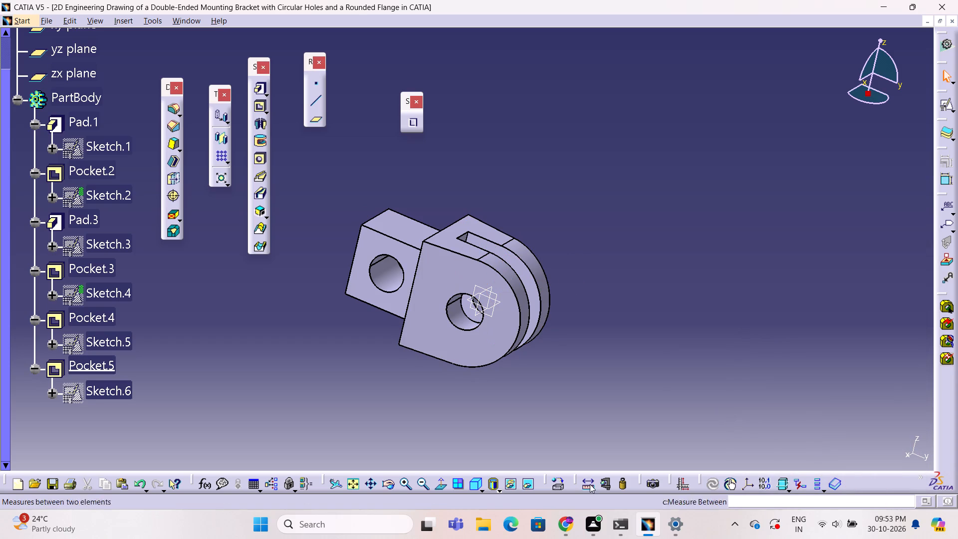
Measure the minimum distance between the outer curved edges of the slotted rounded end's two lugs.
click(582, 486)
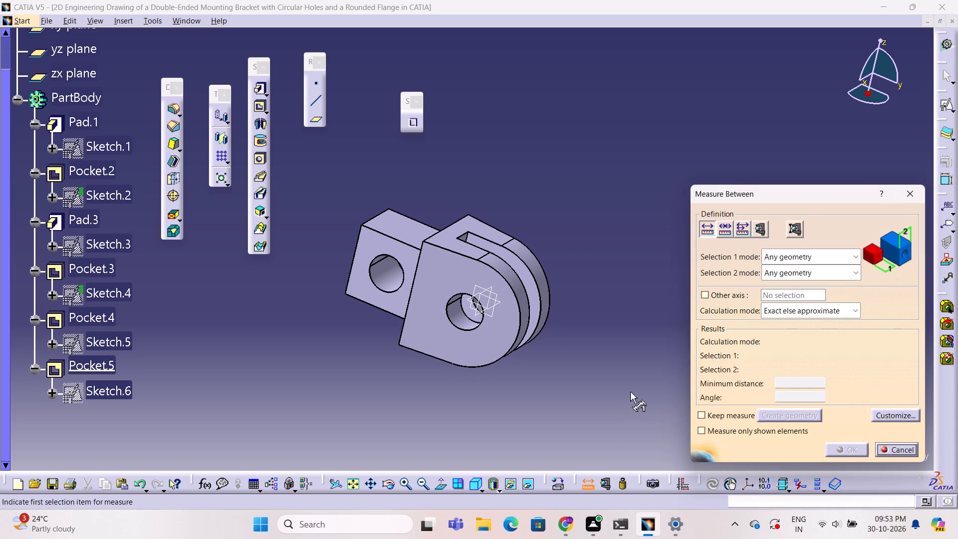
ctrl+middle_drag(645, 339, 544, 348)
ctrl+right_drag(644, 339, 544, 348)
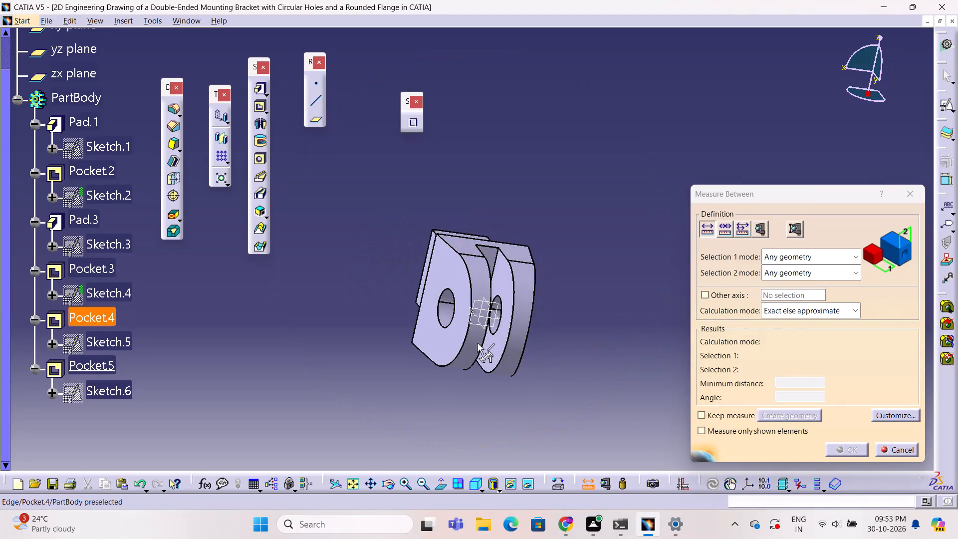
click(466, 337)
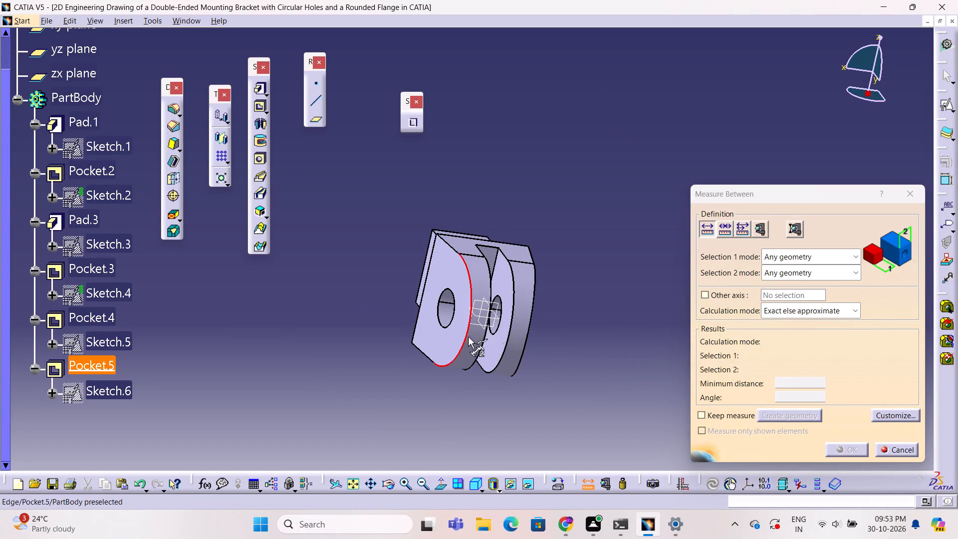
click(529, 332)
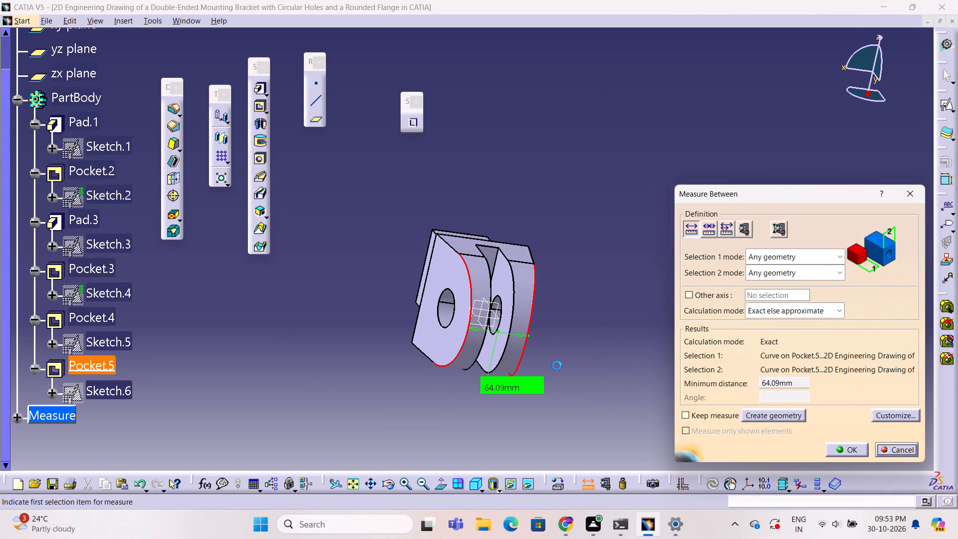
ctrl+middle_drag(565, 366, 566, 354)
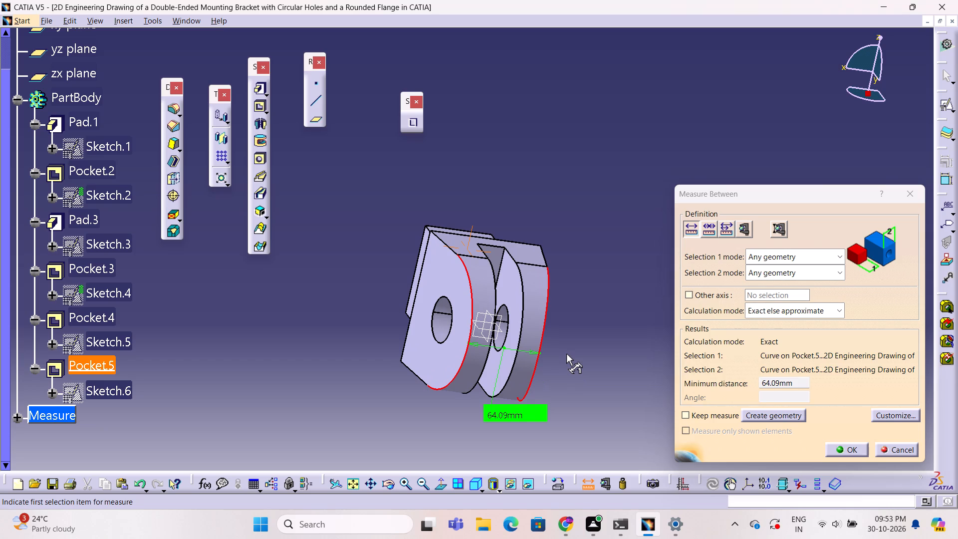
click(598, 312)
click(920, 198)
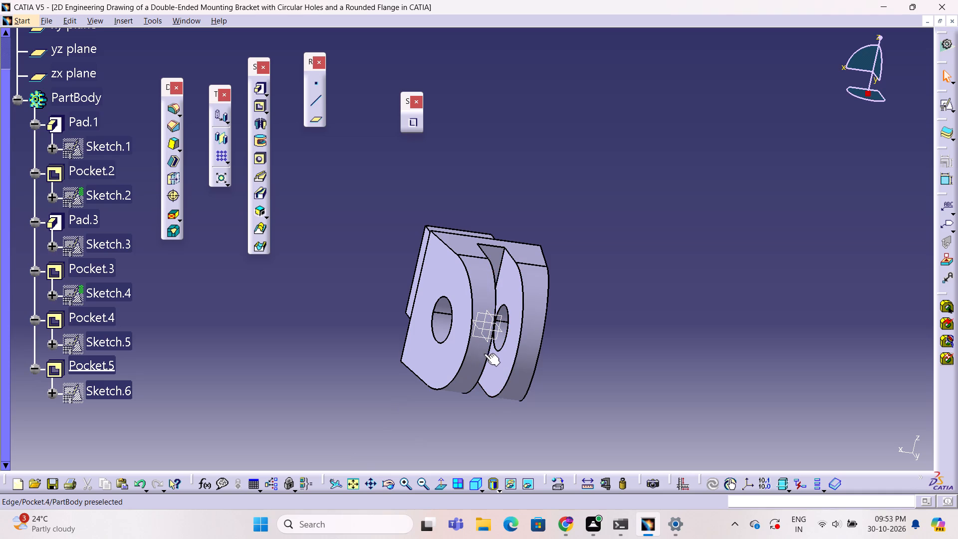
Measure the slot width between the inner curved edges of the two lugs.
click(589, 479)
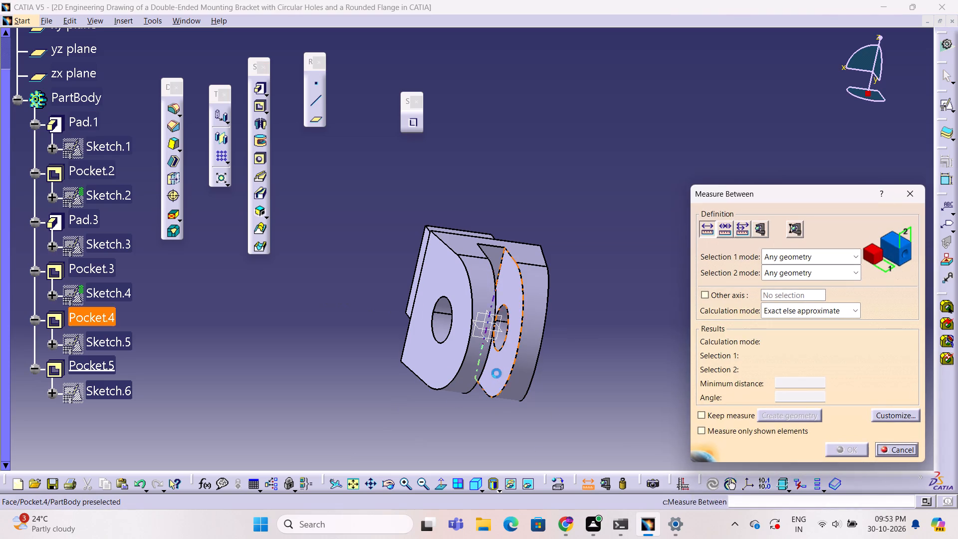
click(484, 364)
click(515, 362)
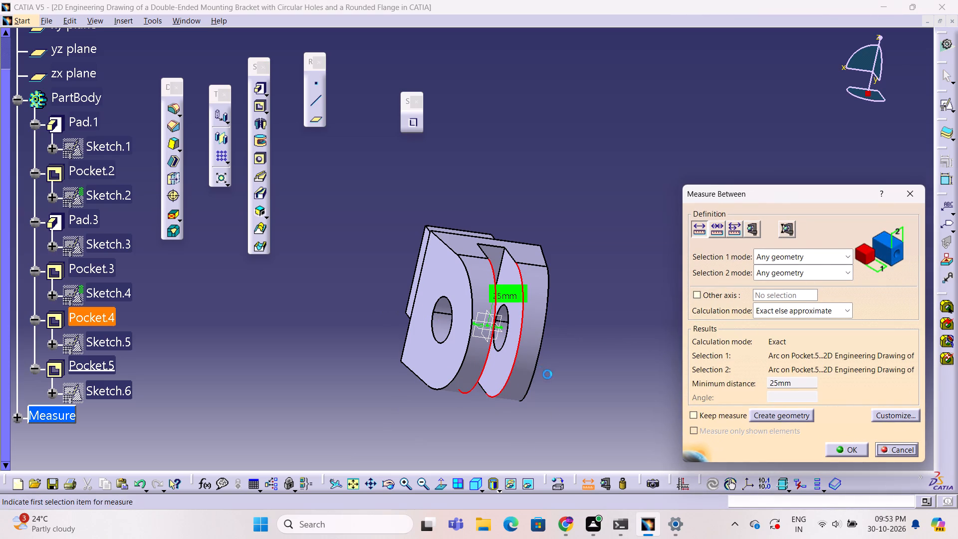
click(918, 193)
click(690, 204)
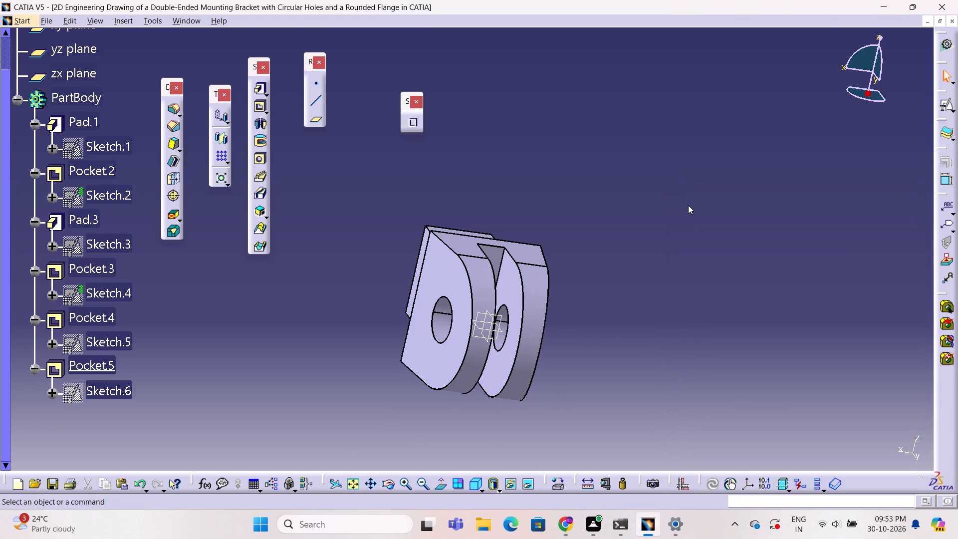
click(469, 245)
click(469, 245)
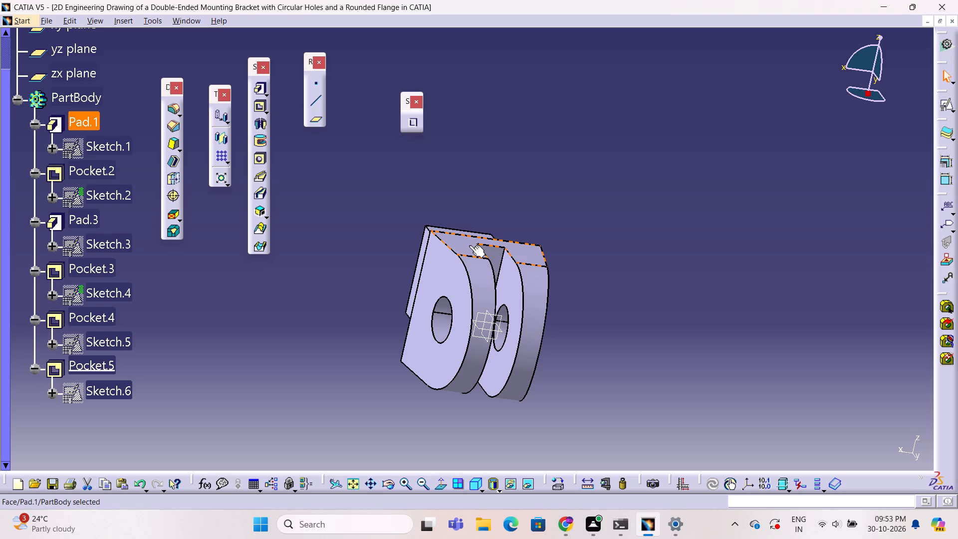
click(469, 245)
click(699, 201)
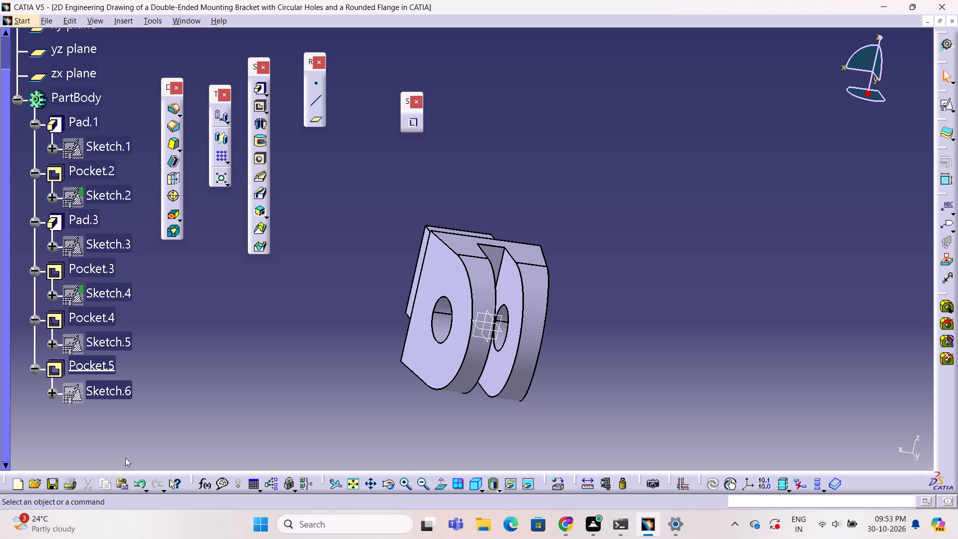
Reopen Sketch.6, move the triangles' upper horizontal lines to just above the top of the rounded end, and exit the sketch.
double_click(122, 395)
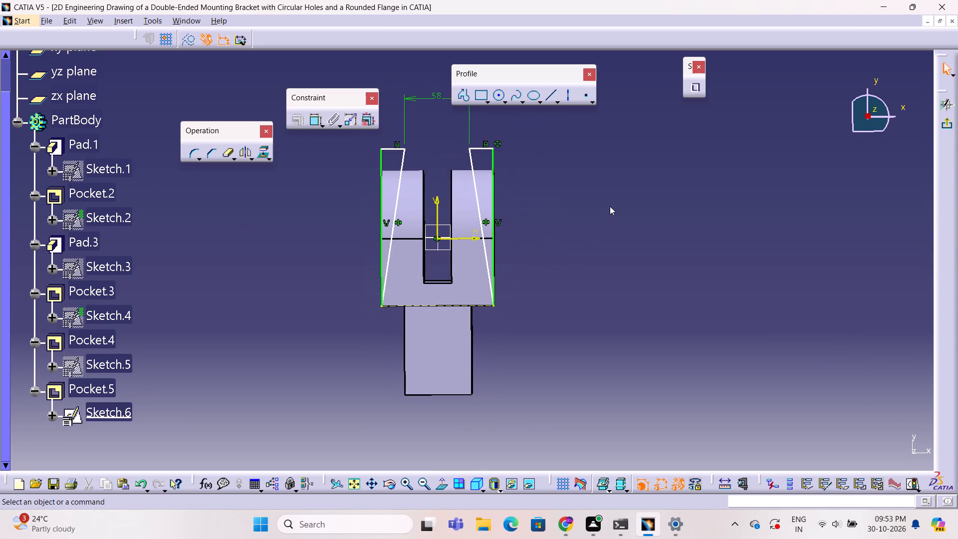
ctrl+middle_click(577, 182)
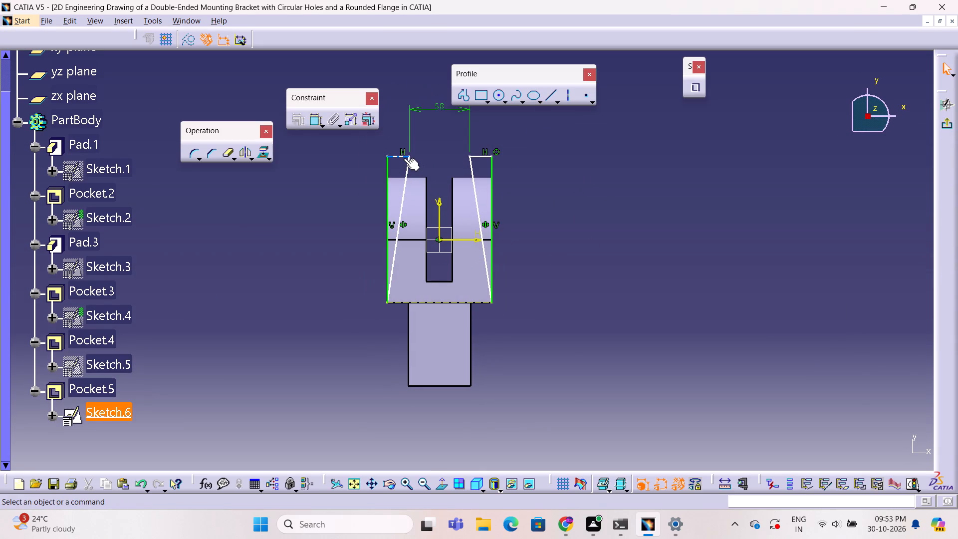
drag(408, 162, 426, 141)
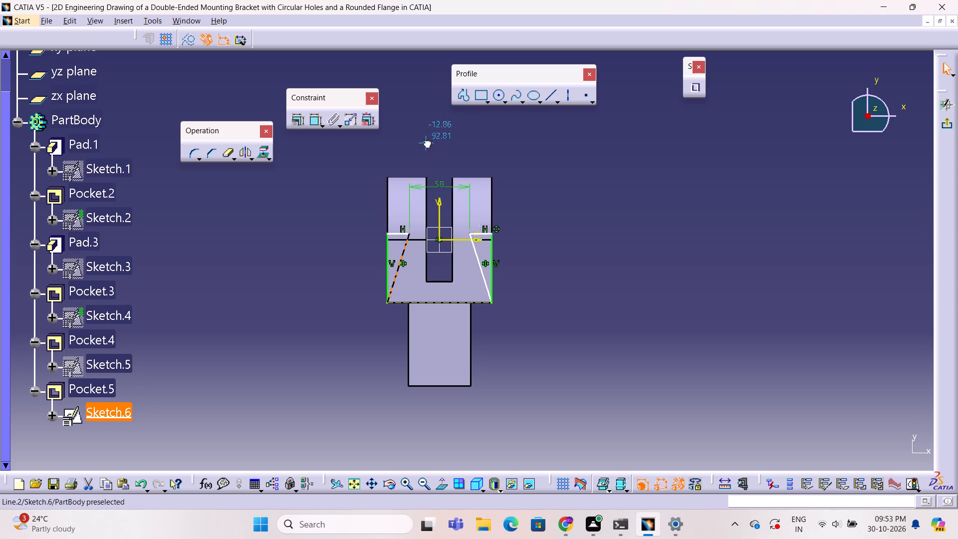
drag(426, 141, 435, 34)
click(591, 271)
drag(485, 184, 484, 161)
click(540, 171)
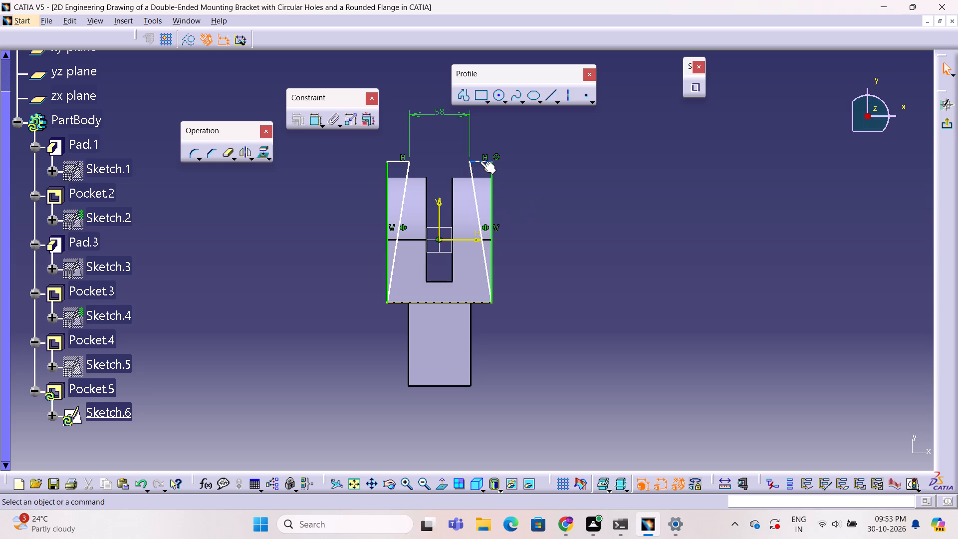
drag(480, 161, 480, 174)
click(669, 191)
click(949, 127)
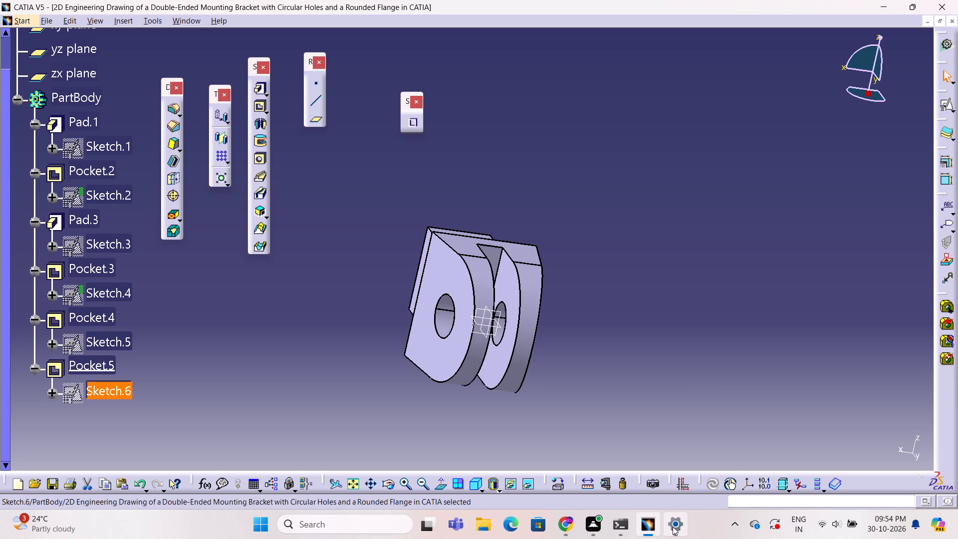
Measure the minimum distance between the outer curved edges of the slotted rounded end's two lugs.
click(592, 486)
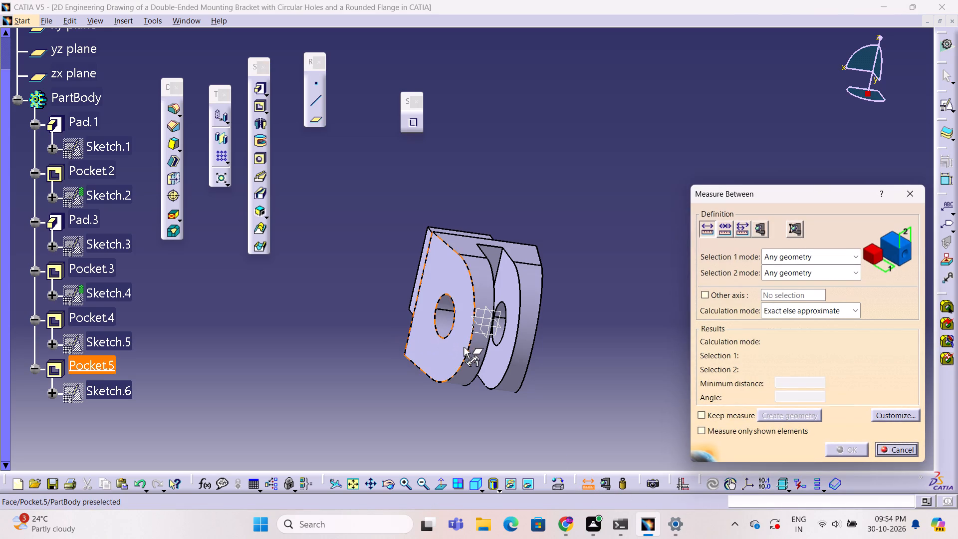
click(467, 351)
click(535, 346)
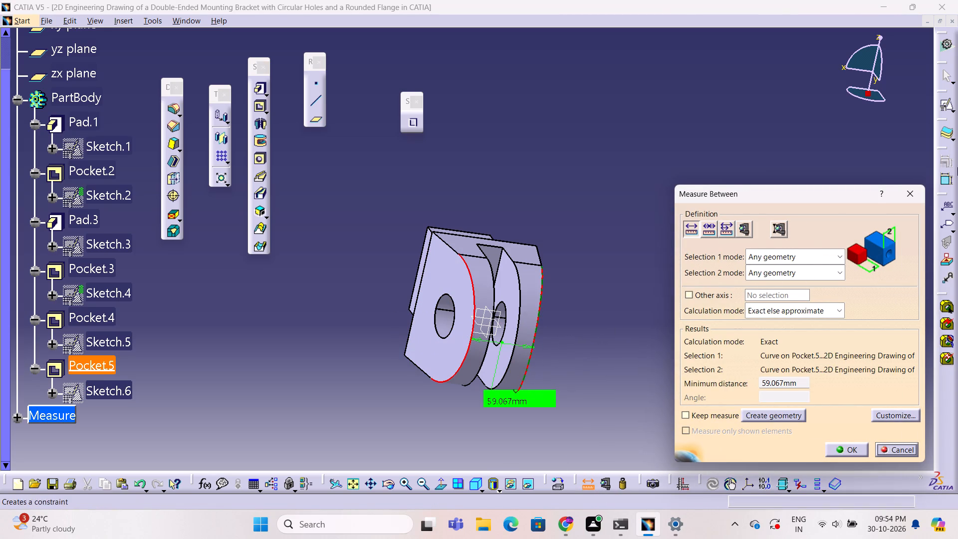
click(911, 198)
click(522, 236)
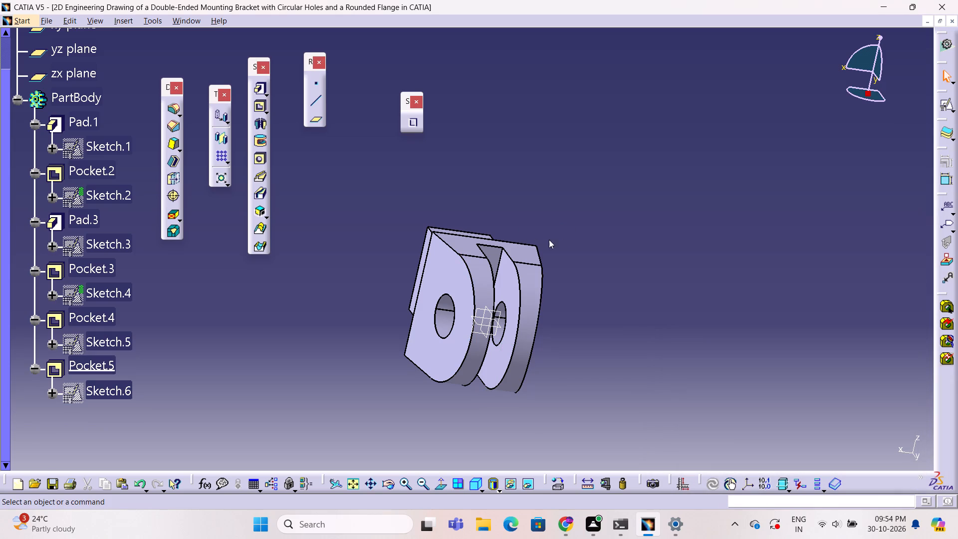
click(377, 162)
Reopen Sketch.6 and adjust the triangles' upper horizontal lines to about V 61.2 mm, just above the top of the rounded end.
double_click(101, 394)
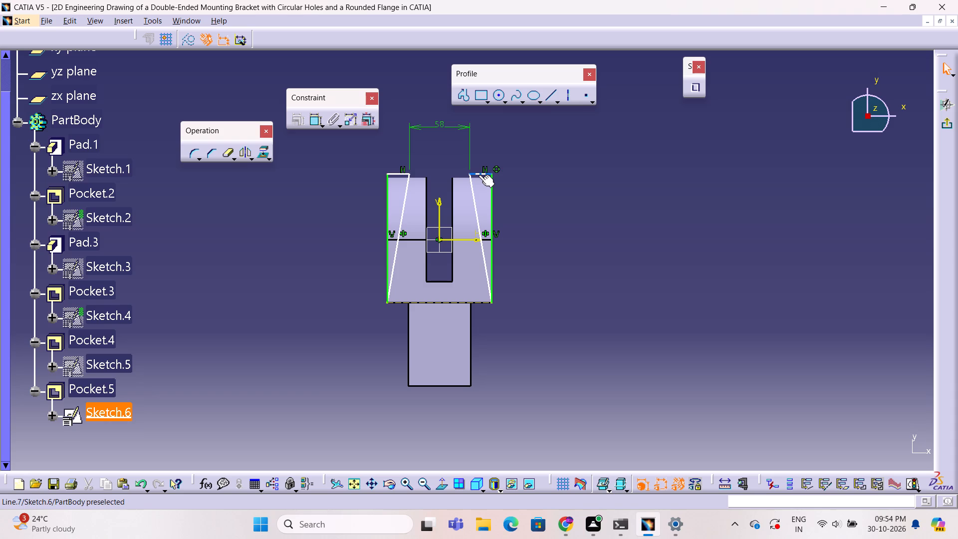
drag(479, 175, 483, 136)
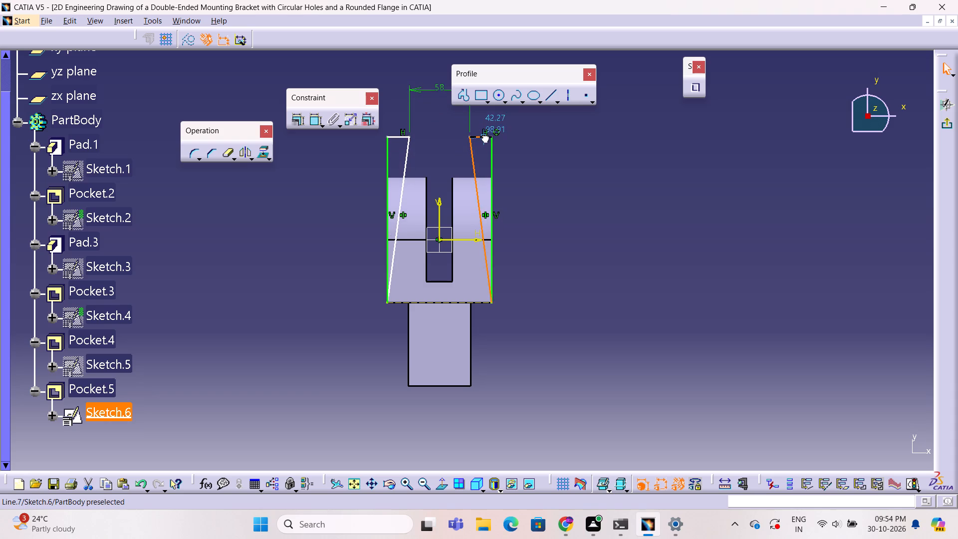
drag(483, 136, 489, 118)
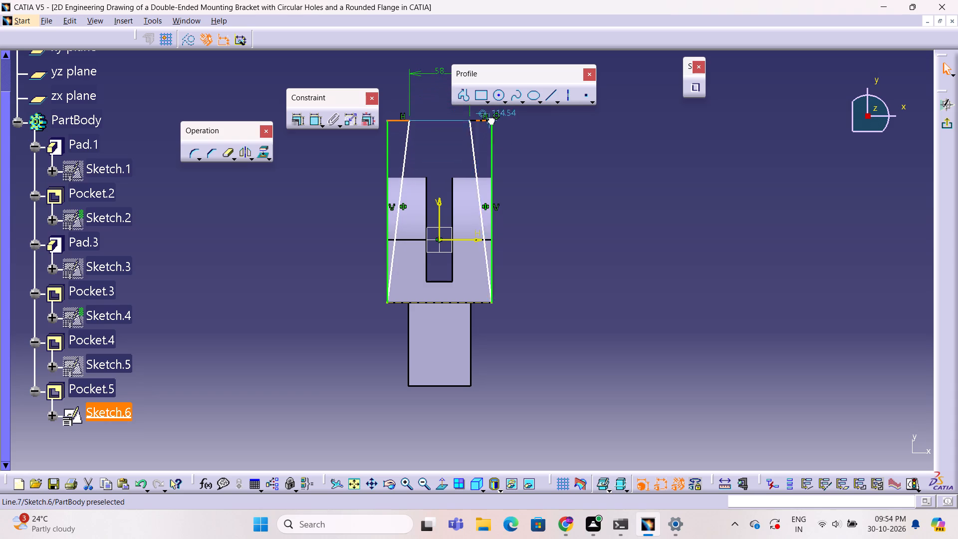
drag(489, 118, 493, 170)
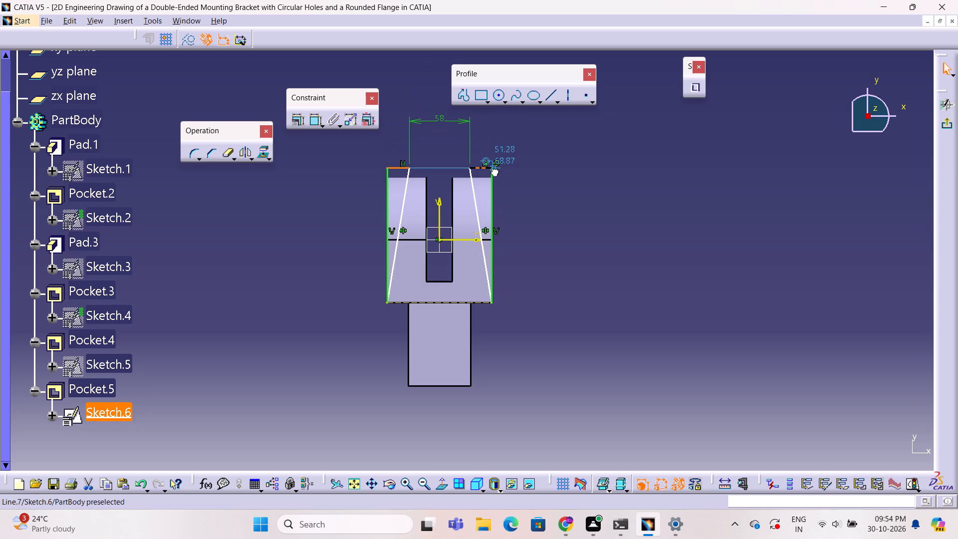
drag(493, 170, 492, 178)
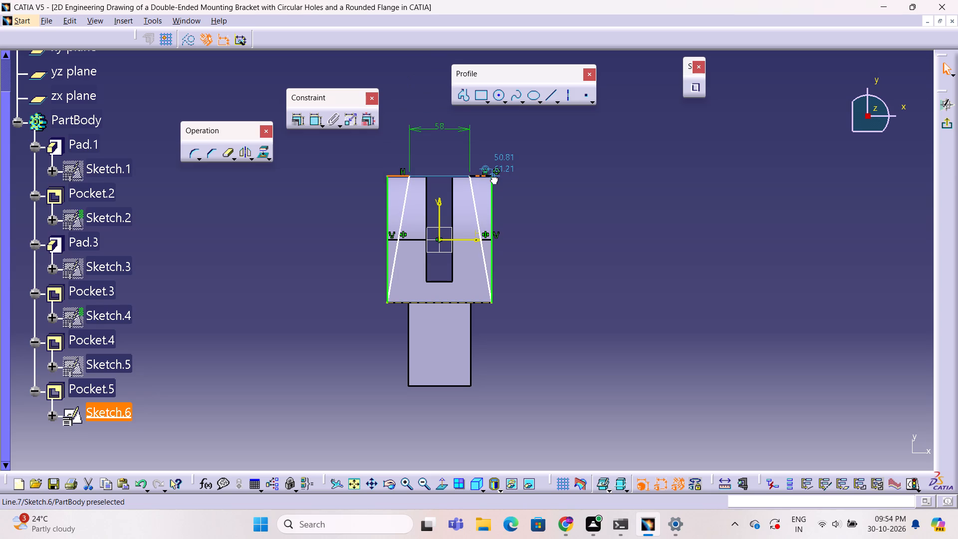
drag(492, 178, 494, 178)
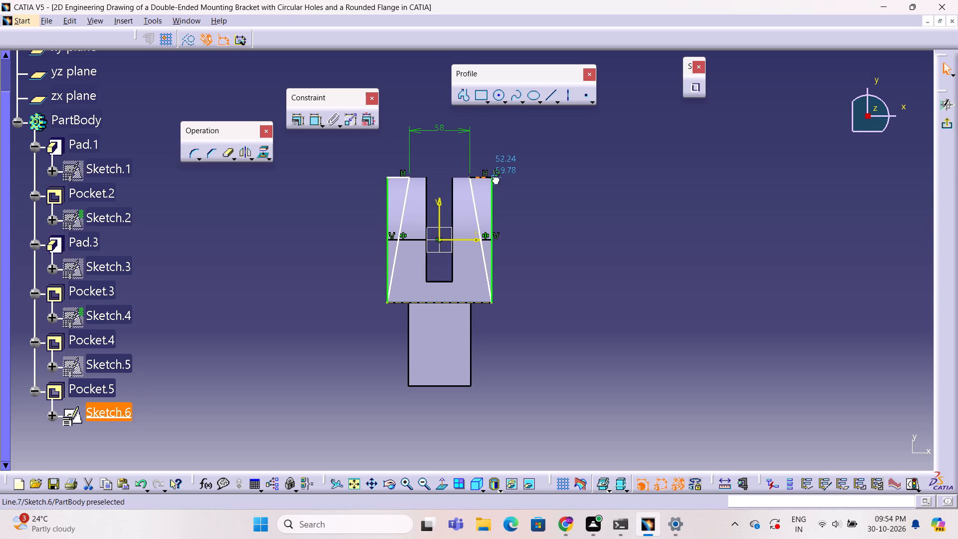
drag(494, 178, 497, 158)
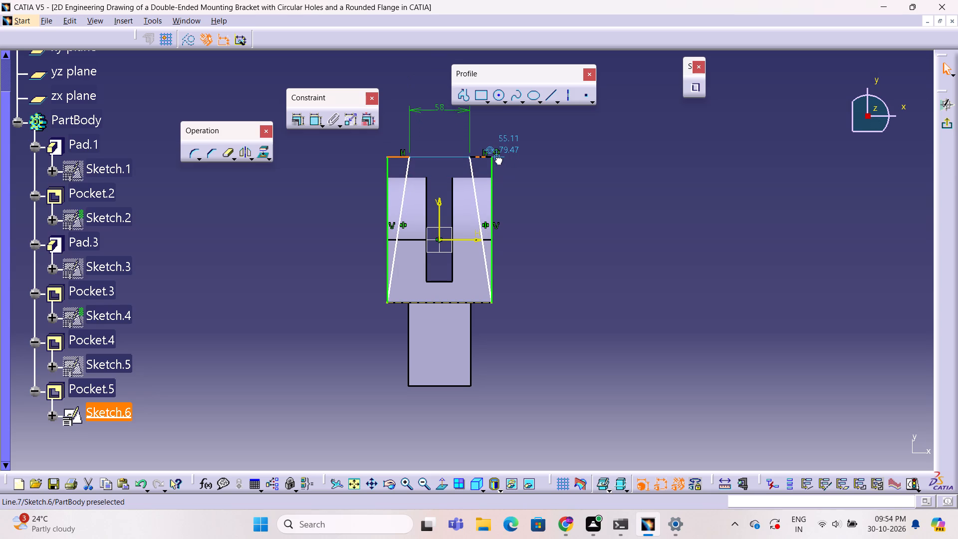
drag(497, 158, 497, 169)
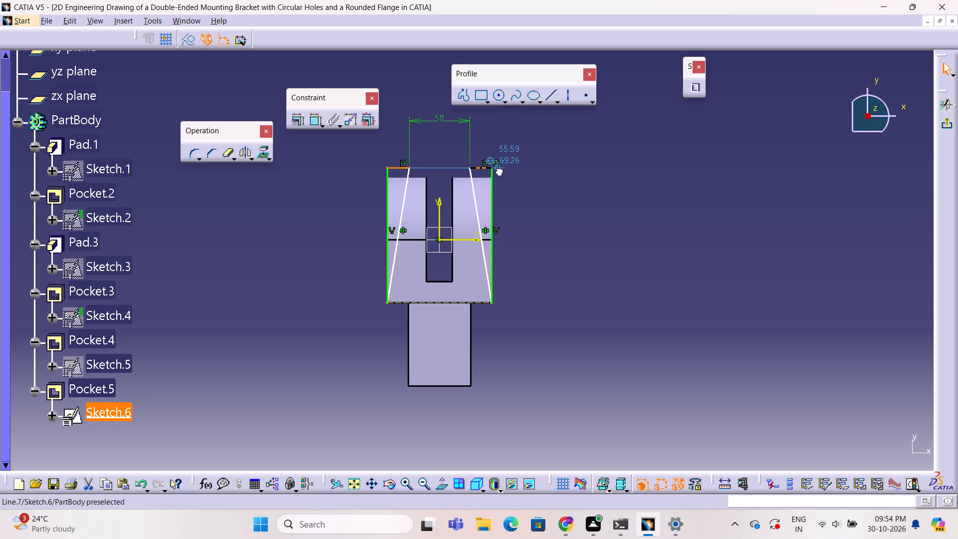
drag(497, 169, 498, 176)
click(564, 180)
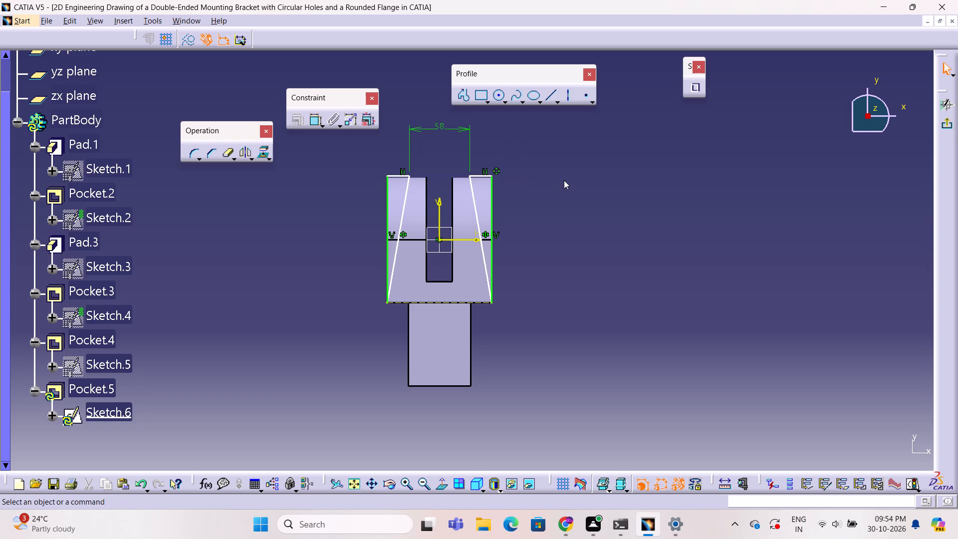
key(Escape)
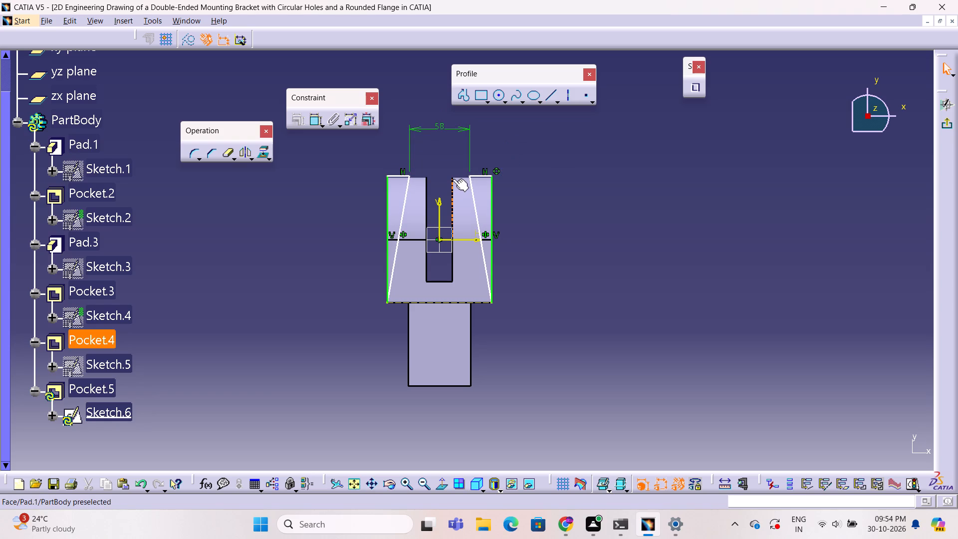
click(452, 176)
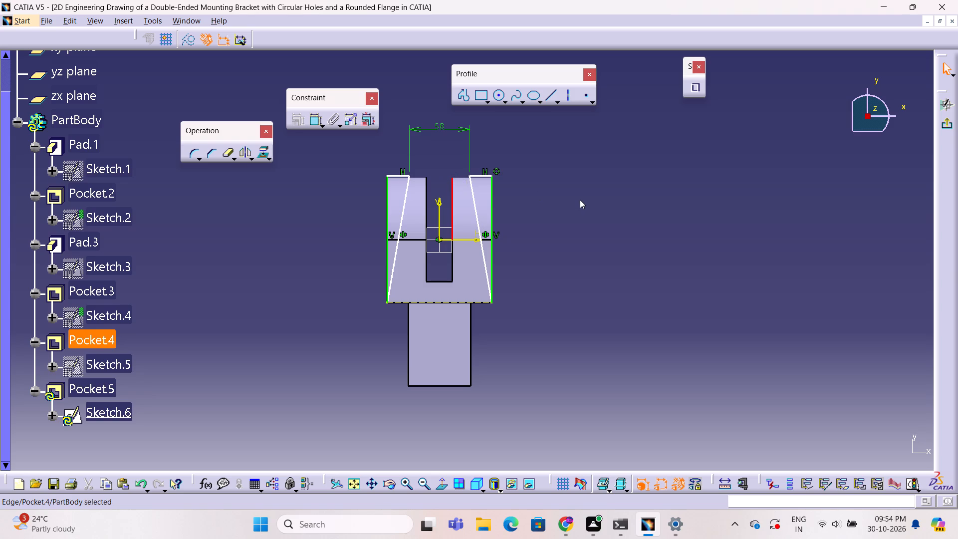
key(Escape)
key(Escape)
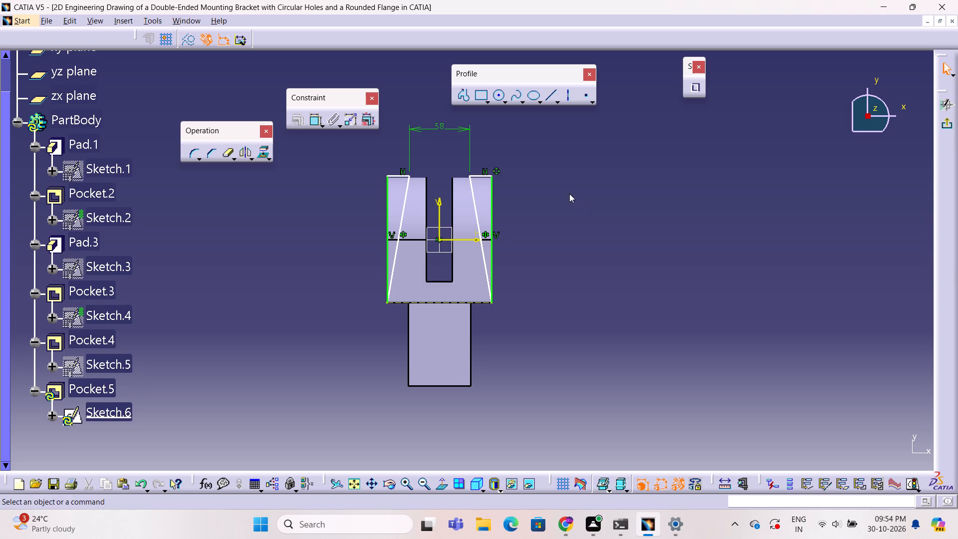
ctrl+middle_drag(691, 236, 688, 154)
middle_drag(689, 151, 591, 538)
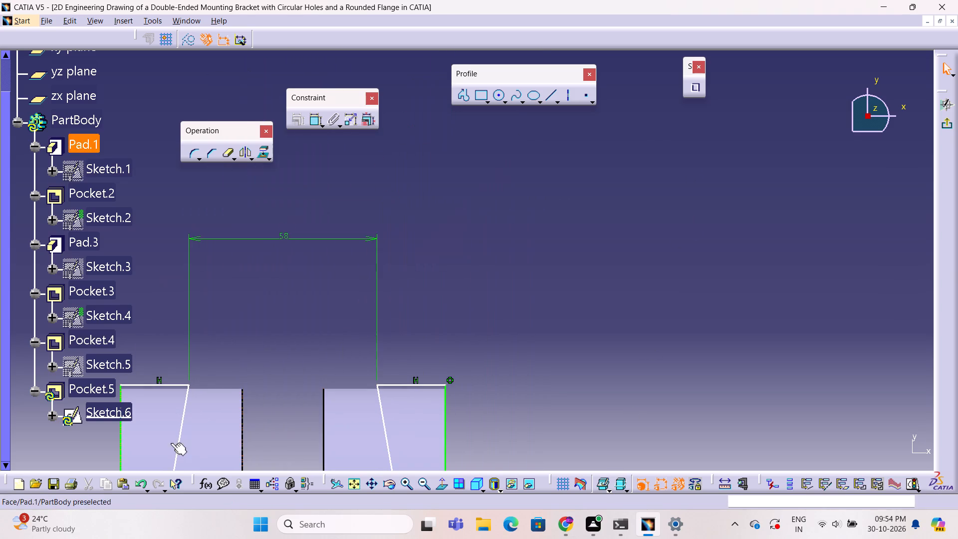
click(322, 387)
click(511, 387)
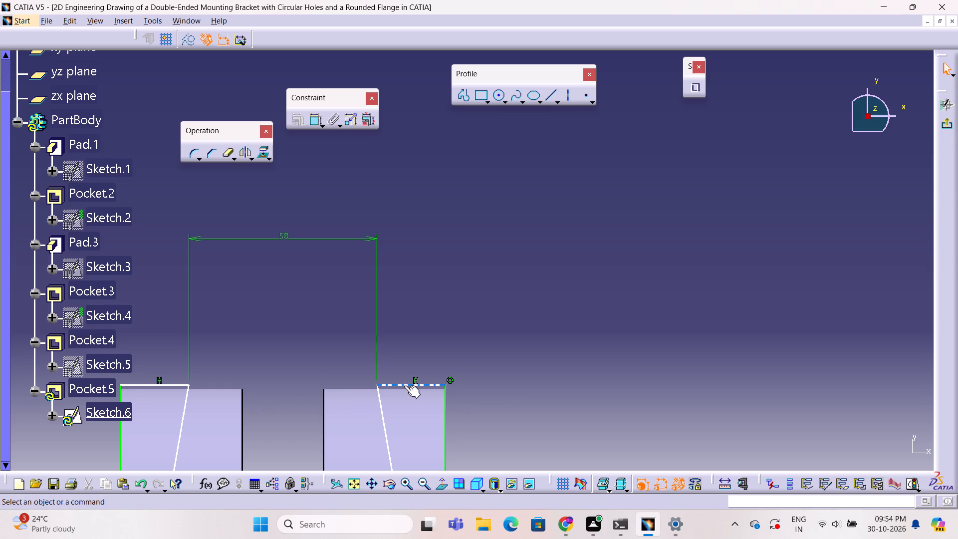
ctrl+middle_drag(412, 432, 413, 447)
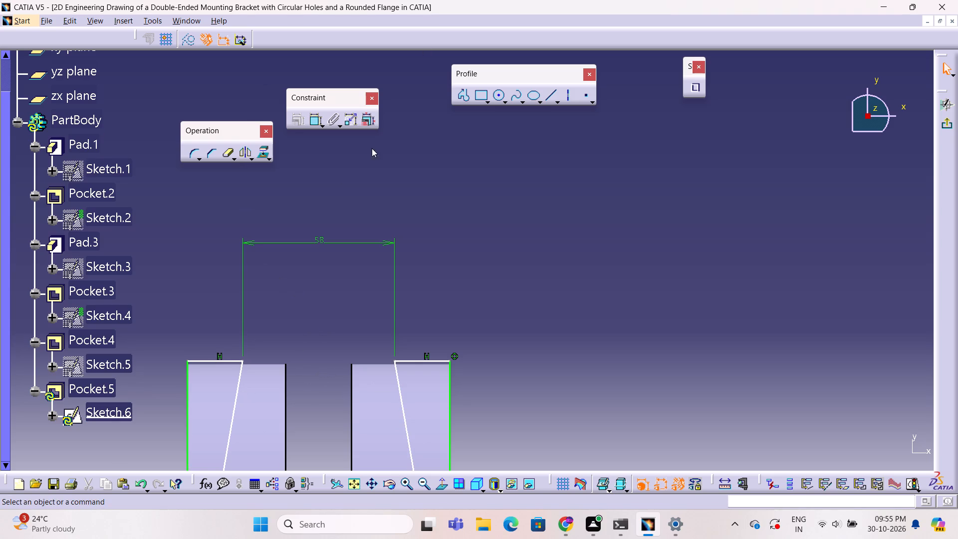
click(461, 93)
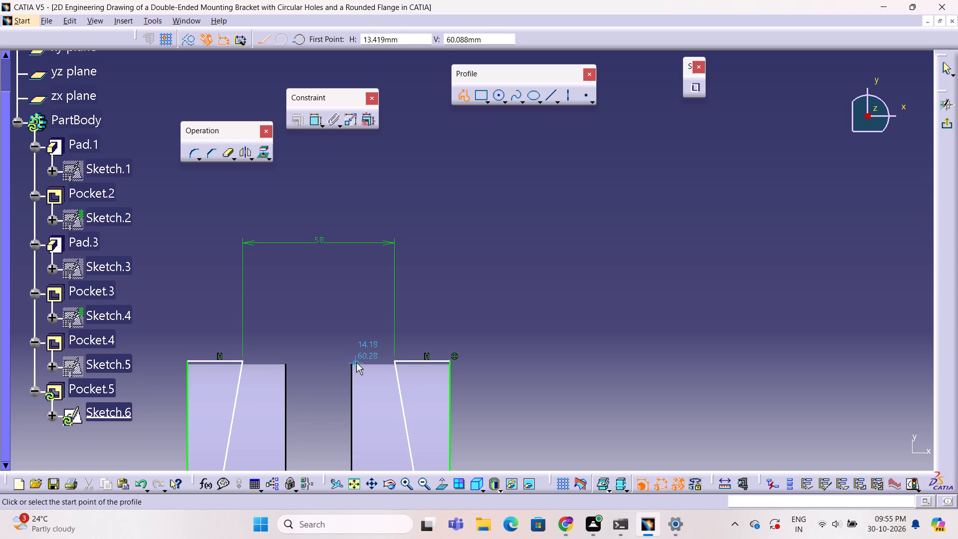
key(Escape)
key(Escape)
Project the Pad.1 face of the lug on the positive H side into Sketch.6 and convert the projection to construction geometry.
click(355, 381)
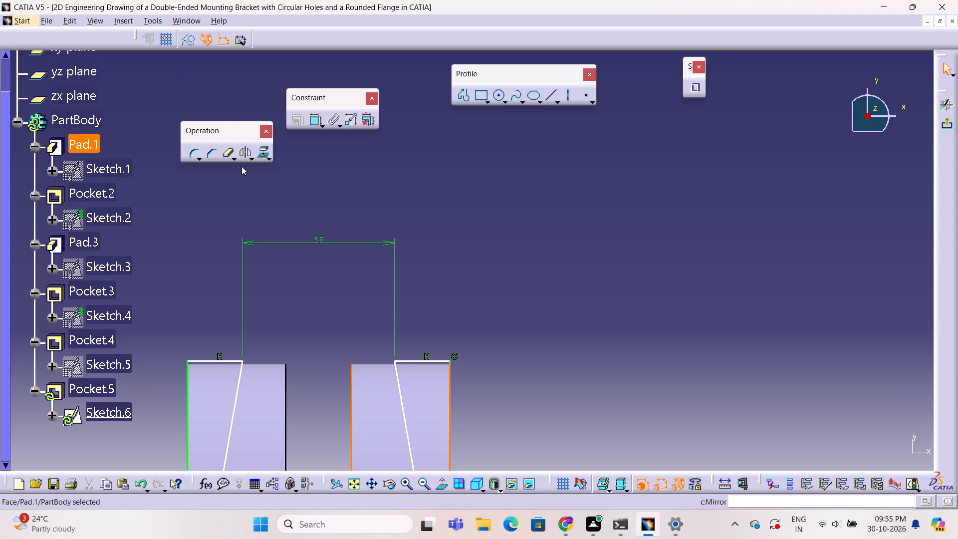
click(262, 153)
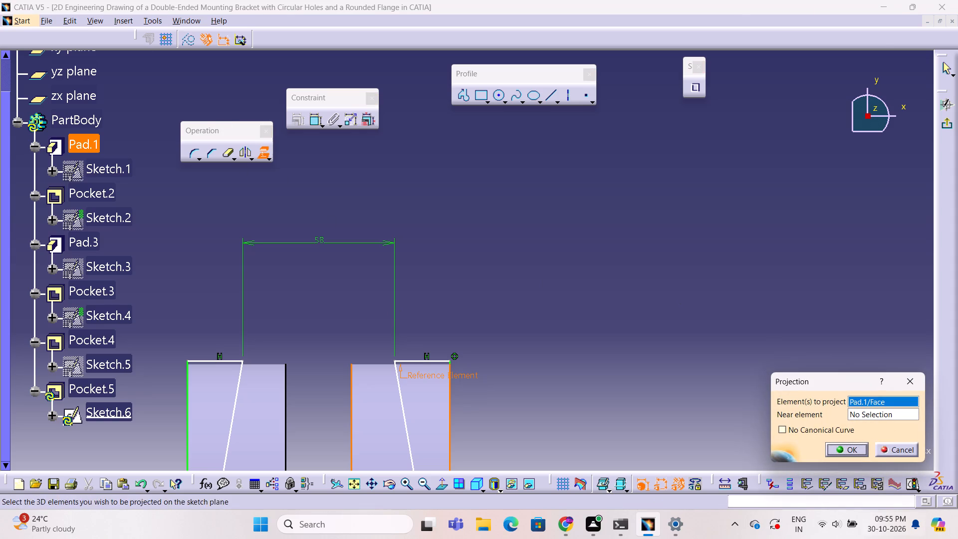
click(862, 451)
click(553, 389)
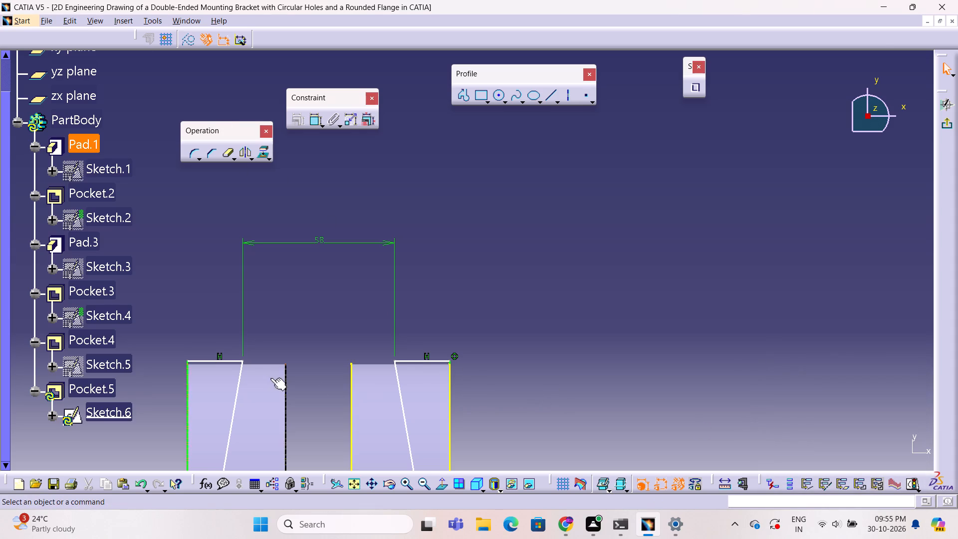
click(350, 406)
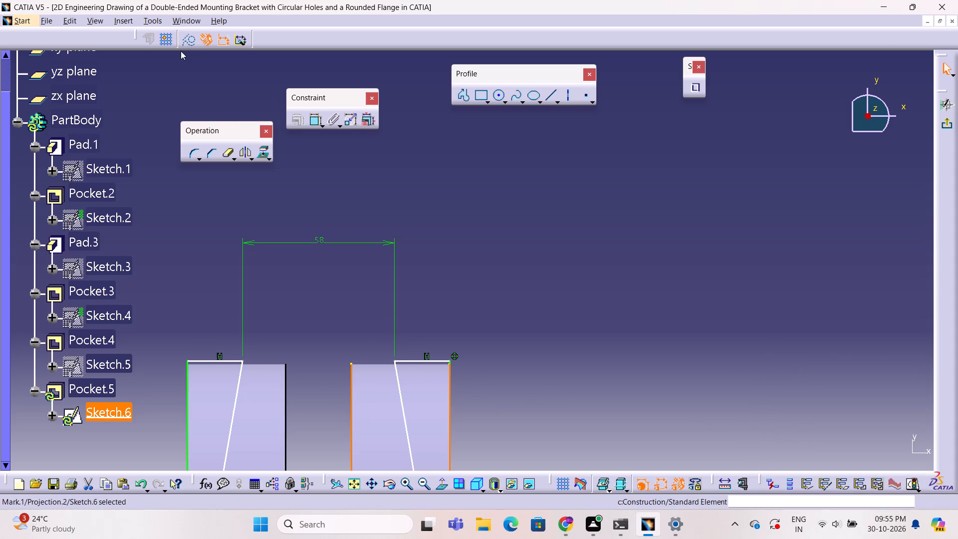
click(187, 43)
click(724, 344)
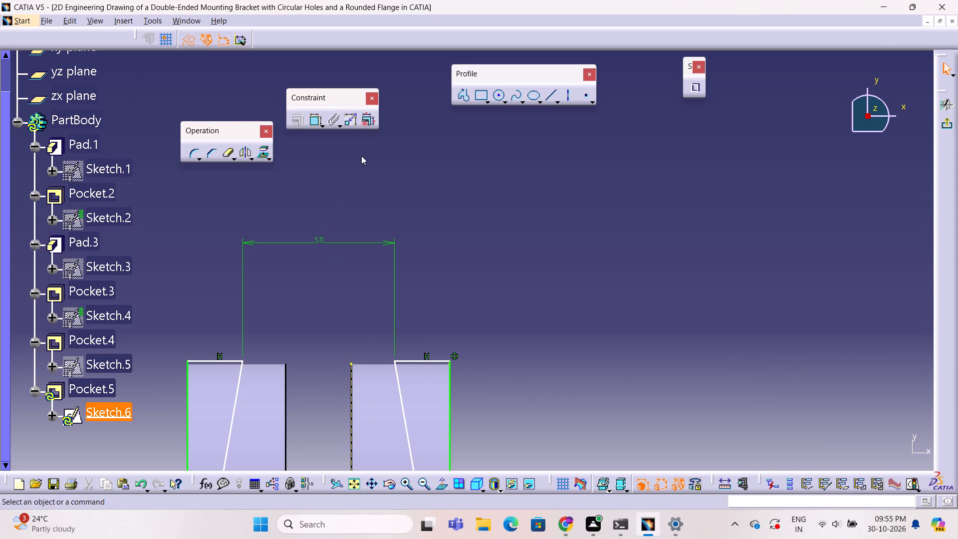
Draw a horizontal construction line about 15 mm long from the projection's upper inner corner along the lug's top, and delete the stray sloping segment.
click(464, 98)
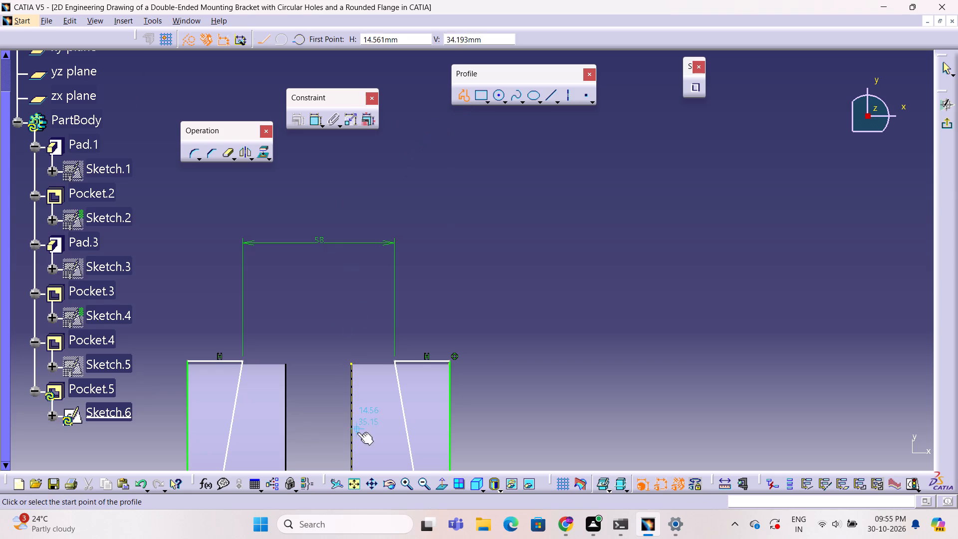
click(351, 365)
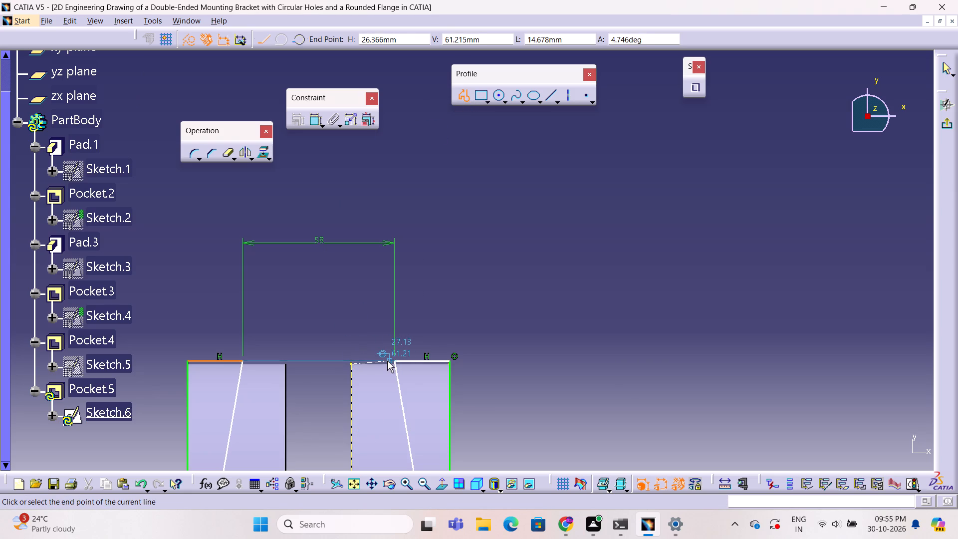
ctrl+middle_drag(547, 378, 543, 324)
middle_drag(454, 412, 489, 128)
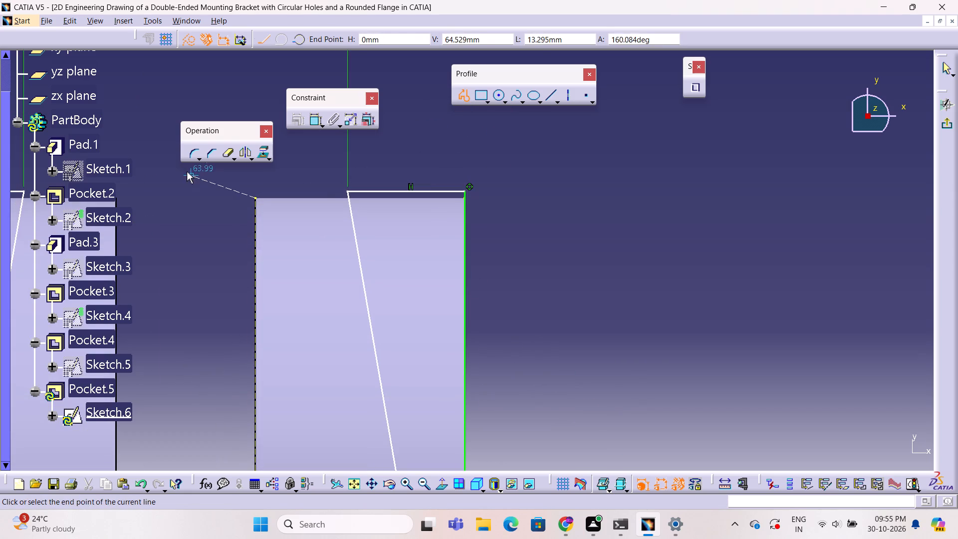
click(343, 197)
click(789, 316)
key(Escape)
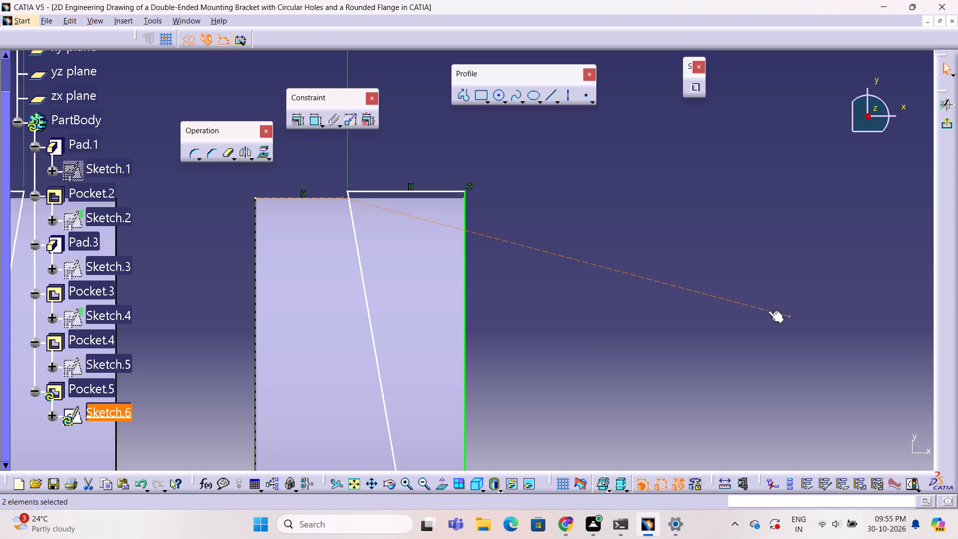
key(Escape)
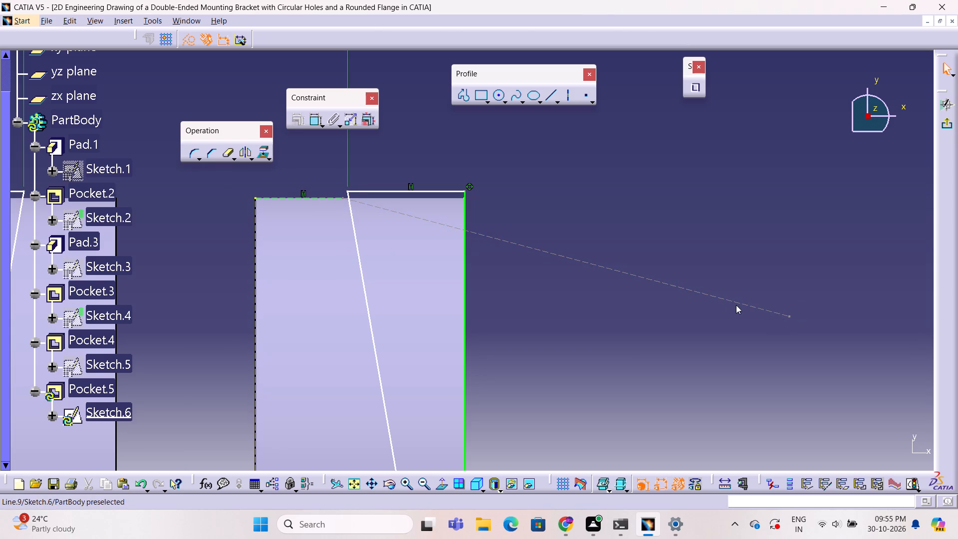
click(739, 303)
key(Delete)
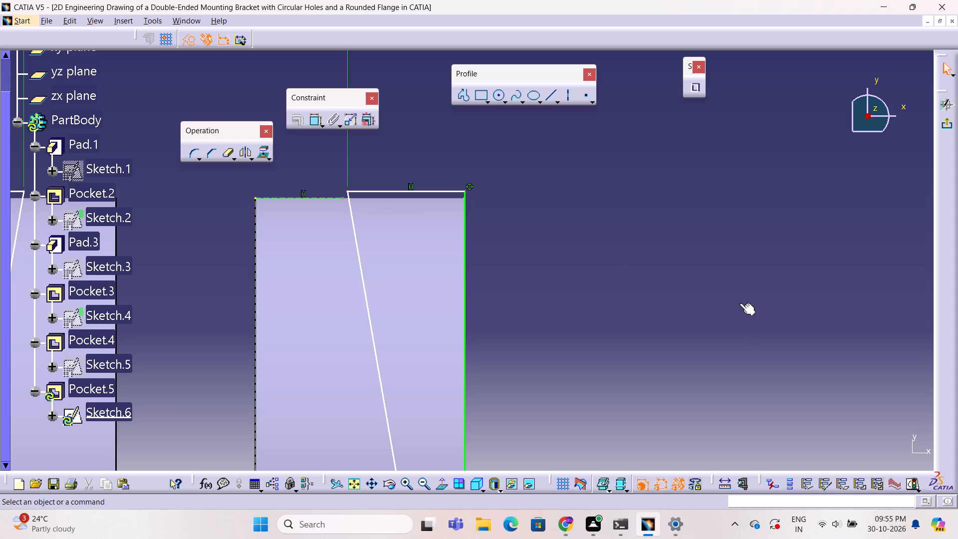
Apply a Coincidence constraint between the triangle's upper inner vertex and the free endpoint of the horizontal construction line.
click(348, 190)
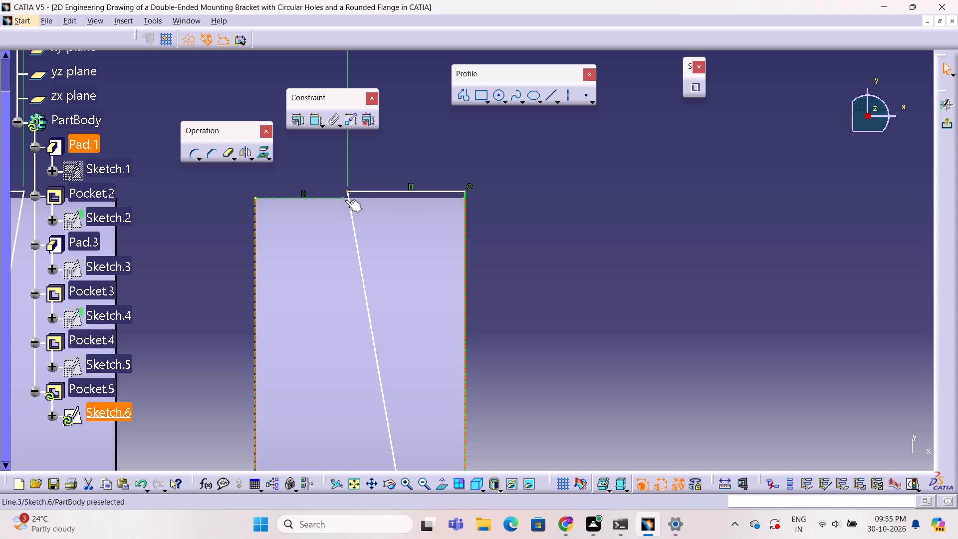
ctrl+click(344, 199)
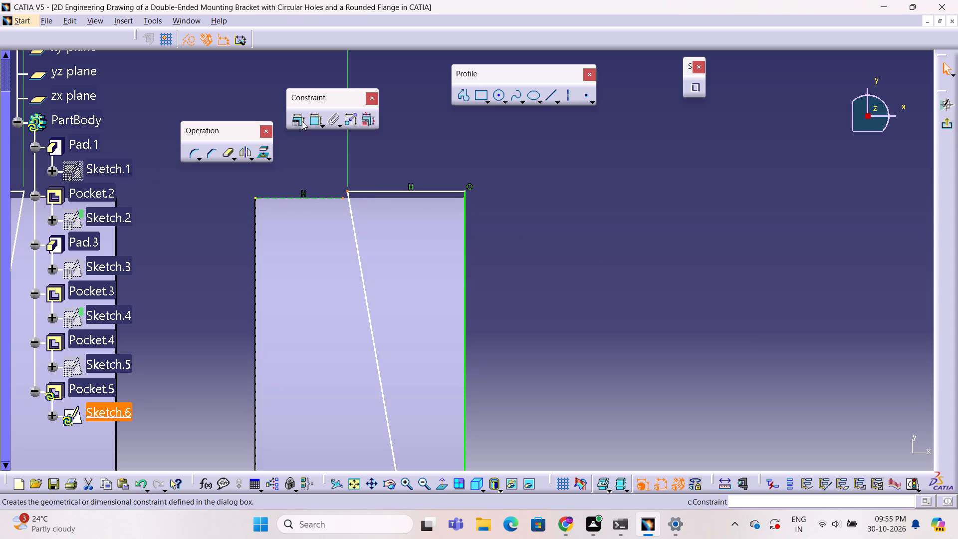
click(302, 121)
click(781, 168)
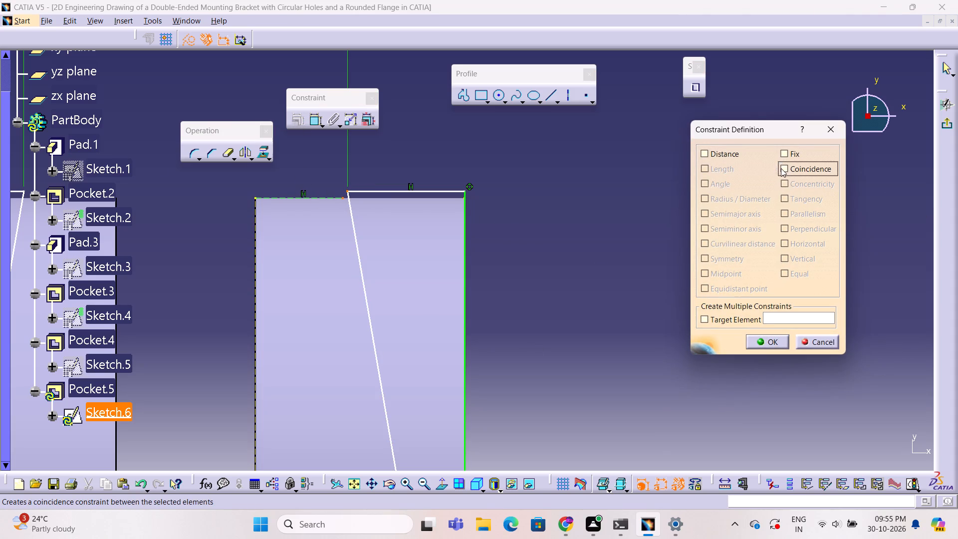
click(771, 338)
ctrl+middle_drag(566, 300, 567, 371)
ctrl+middle_drag(366, 288, 367, 276)
drag(439, 233, 443, 215)
drag(655, 213, 660, 216)
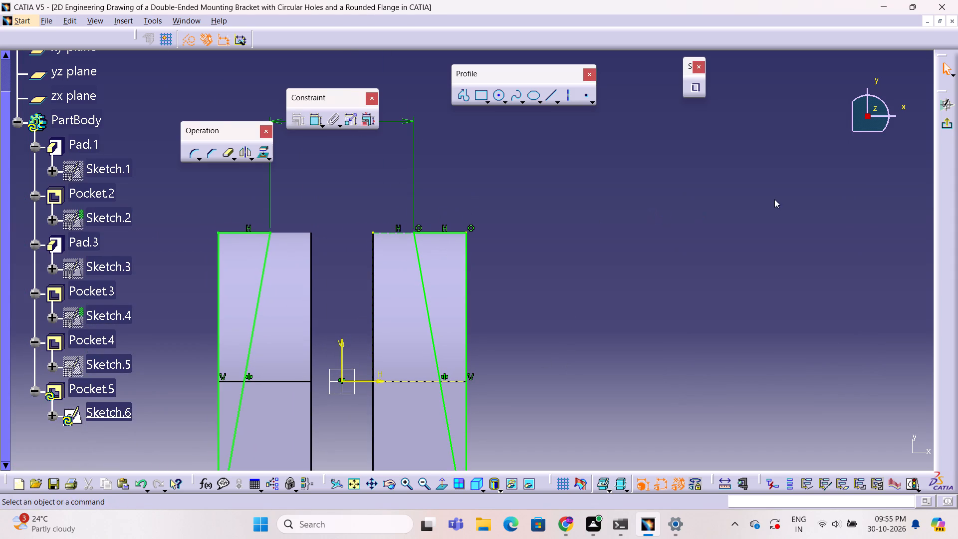
Exit Sketch.6 to rebuild the taper pocket with the constrained triangles.
click(950, 126)
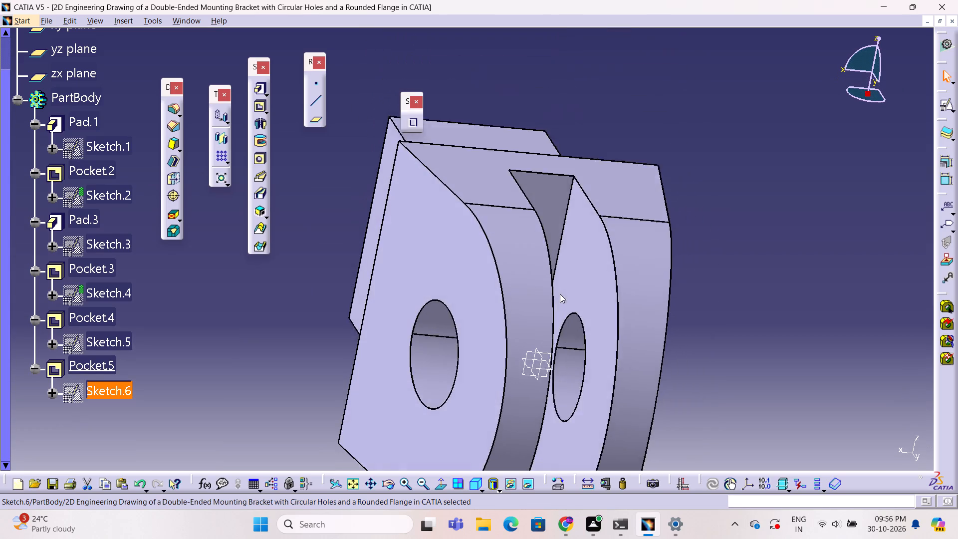
Measure the distance between the outer curved edges of the two lugs at the rounded end.
ctrl+middle_drag(724, 211, 711, 275)
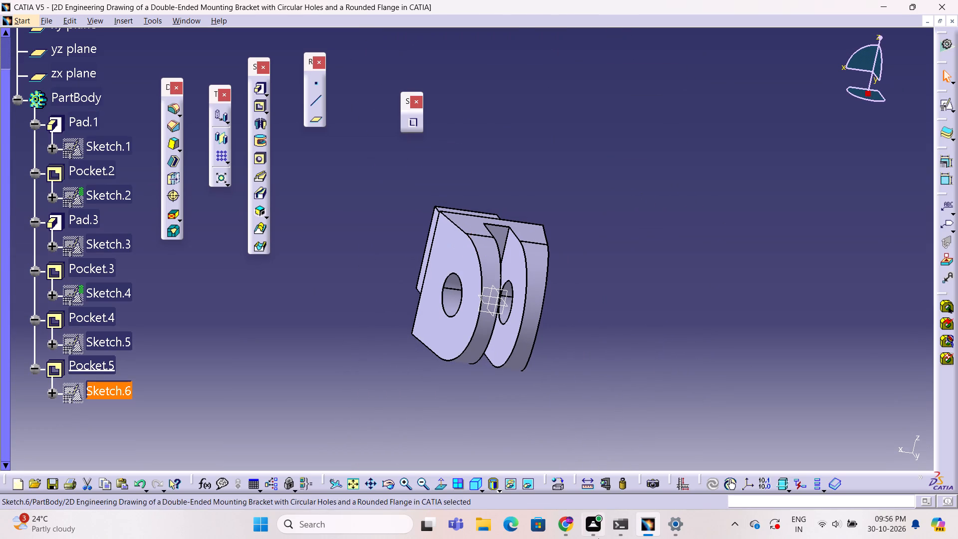
click(589, 482)
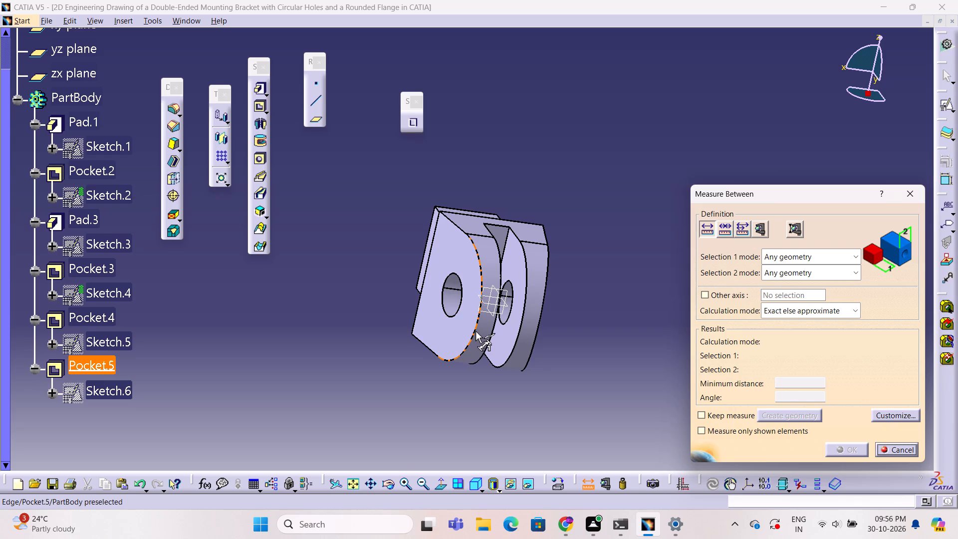
click(474, 333)
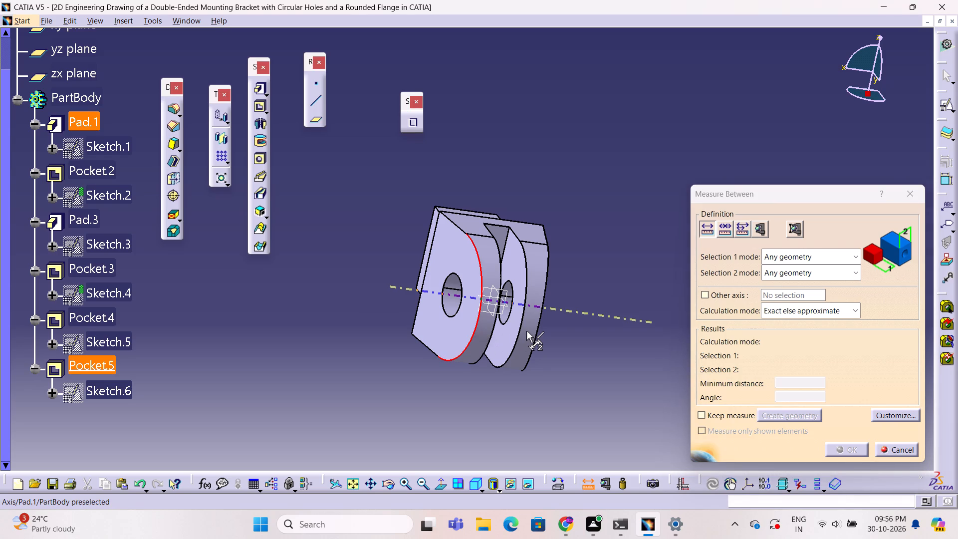
click(536, 337)
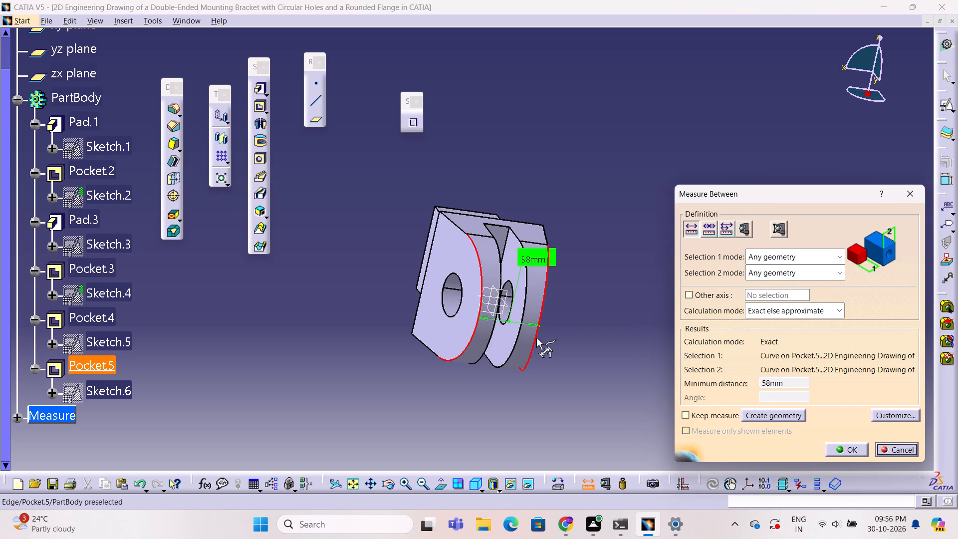
click(908, 195)
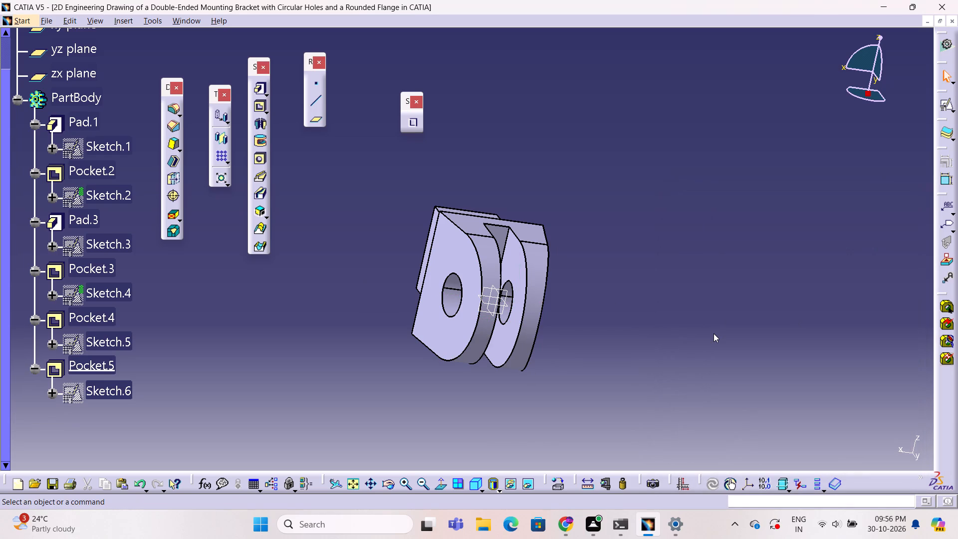
click(714, 333)
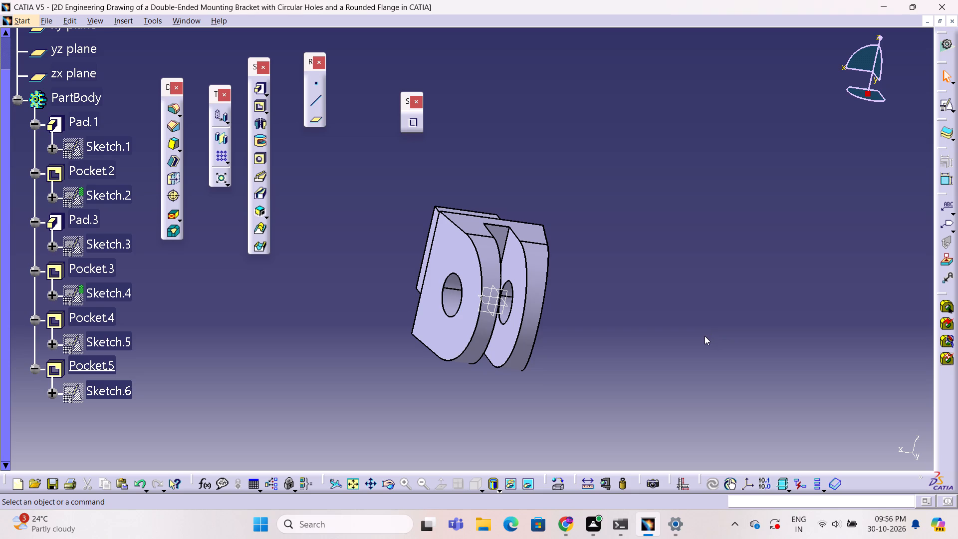
click(705, 336)
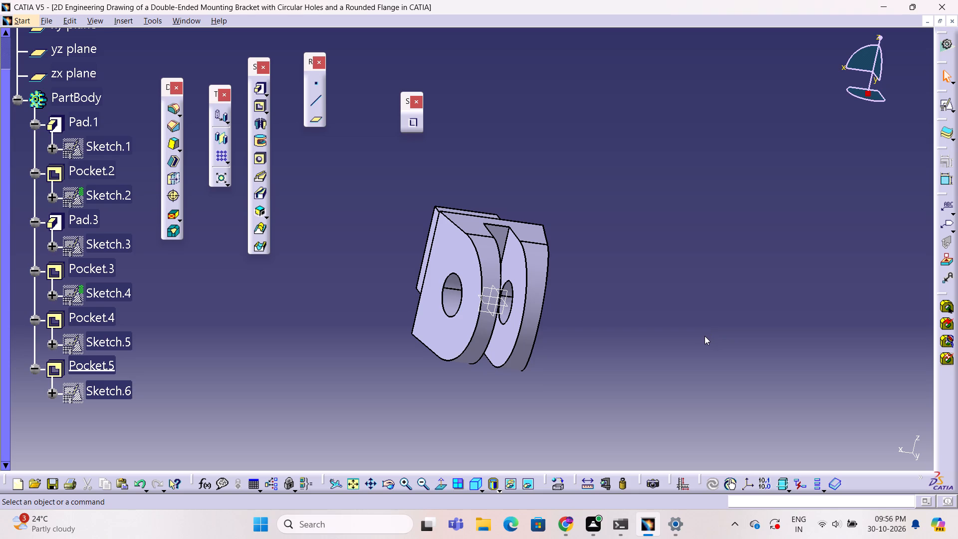
Recheck the taper triangles in Sketch.6 and remeasure the distance between the two lugs' outer curved edges.
double_click(120, 394)
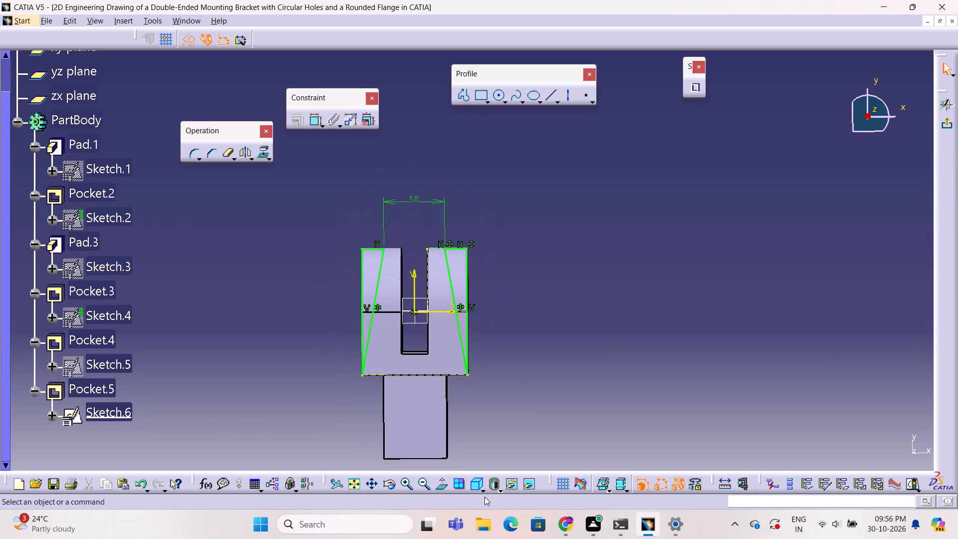
ctrl+middle_drag(533, 306, 538, 209)
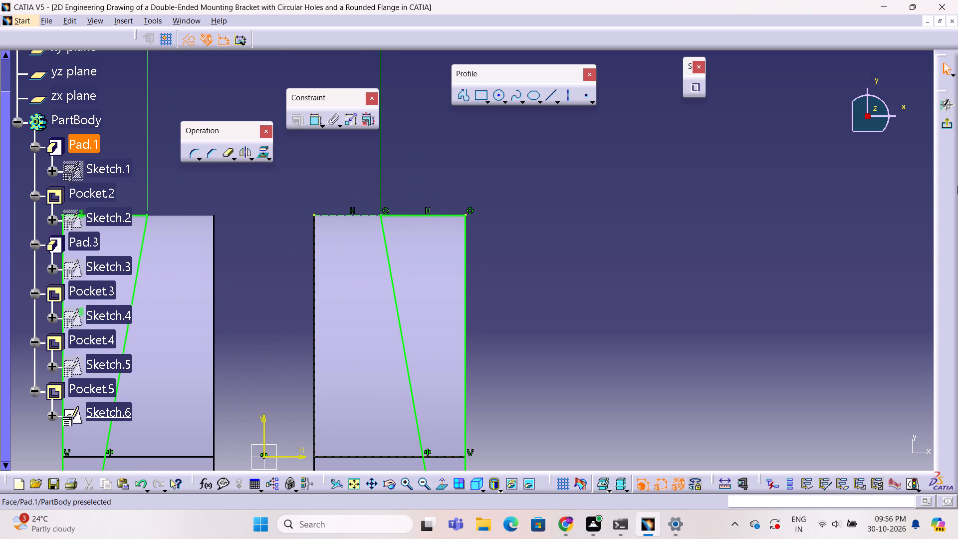
click(948, 125)
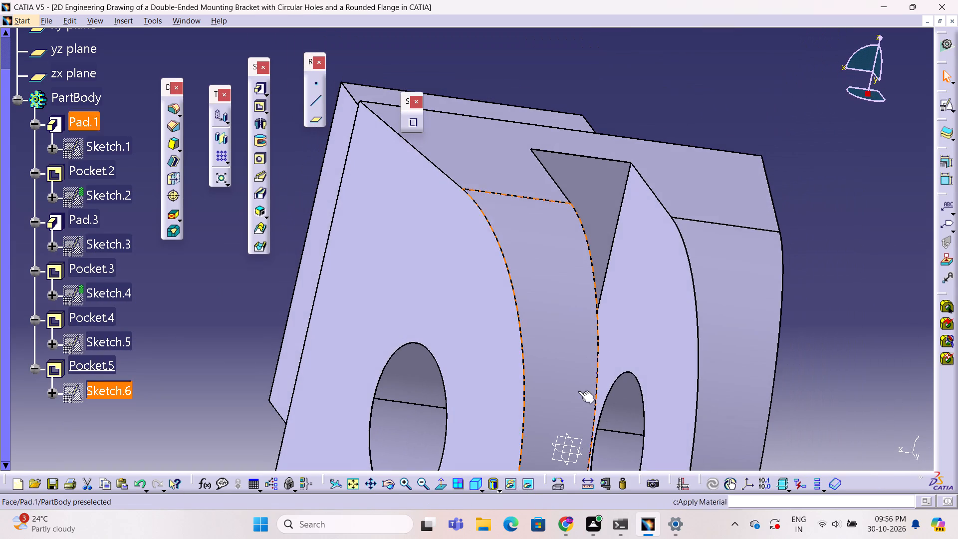
ctrl+middle_drag(658, 254, 659, 322)
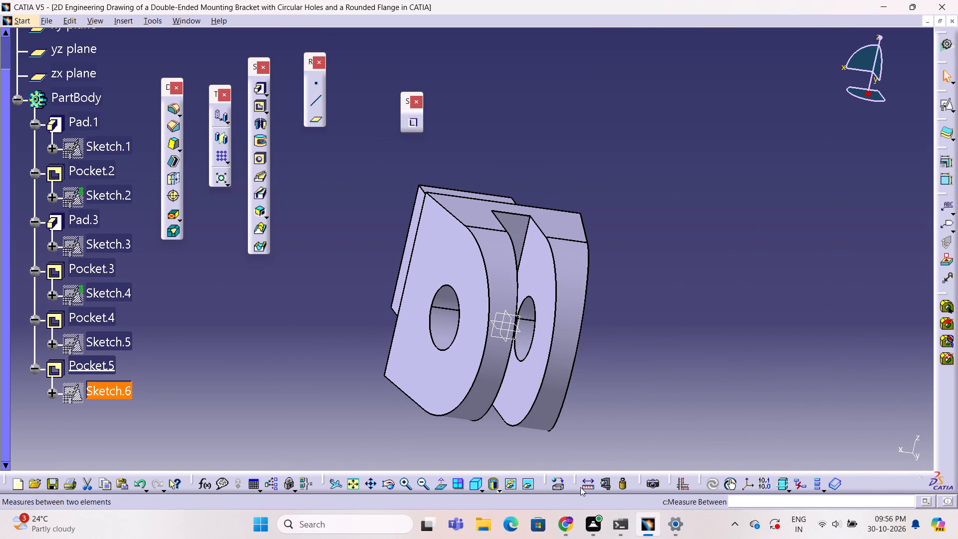
click(586, 483)
click(478, 370)
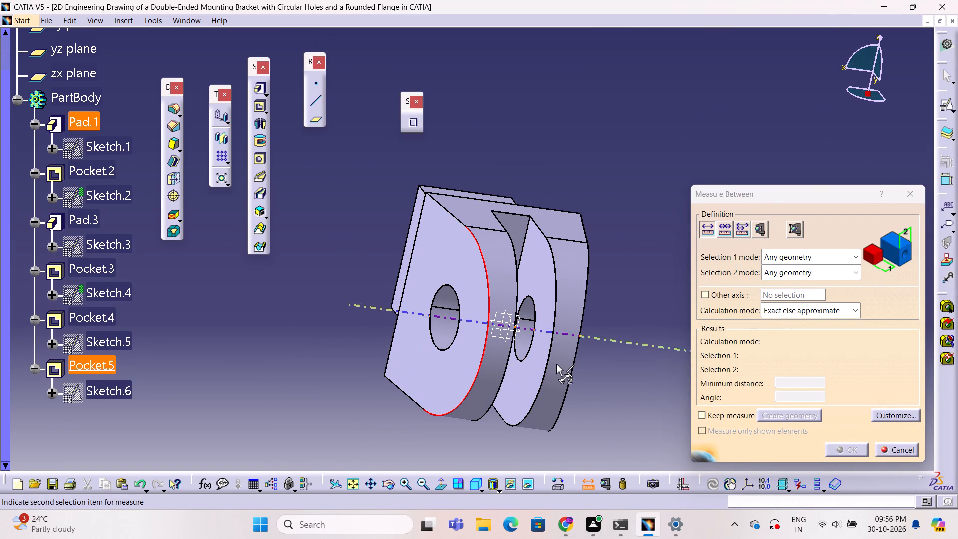
click(545, 371)
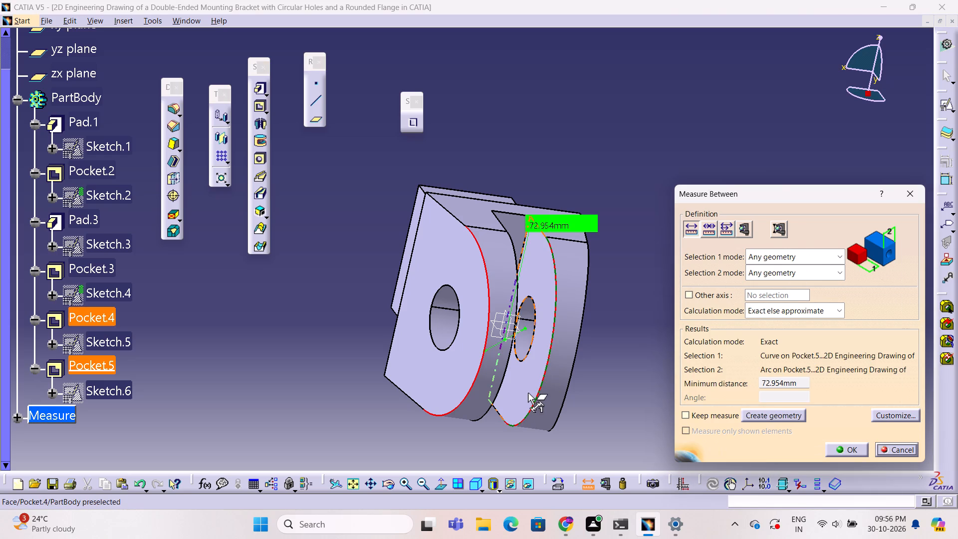
click(617, 371)
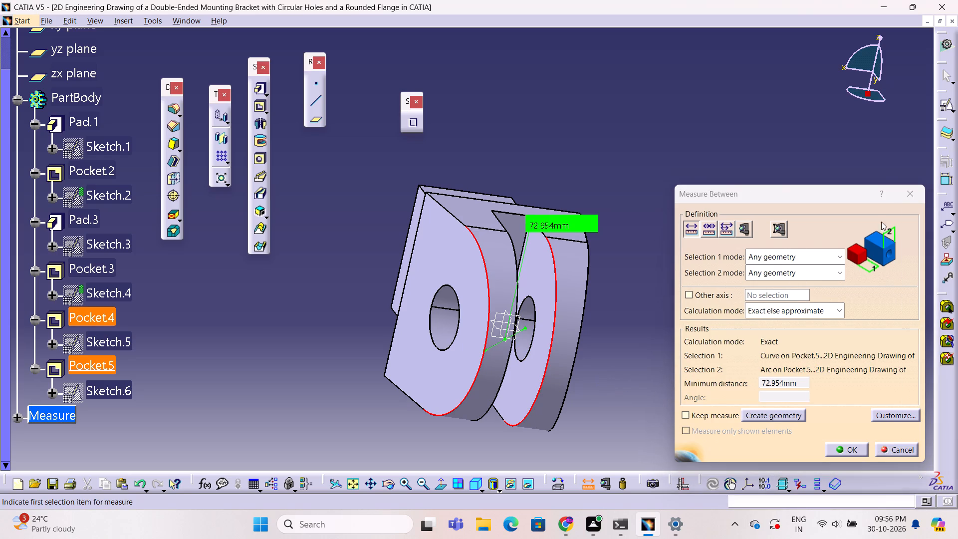
click(907, 196)
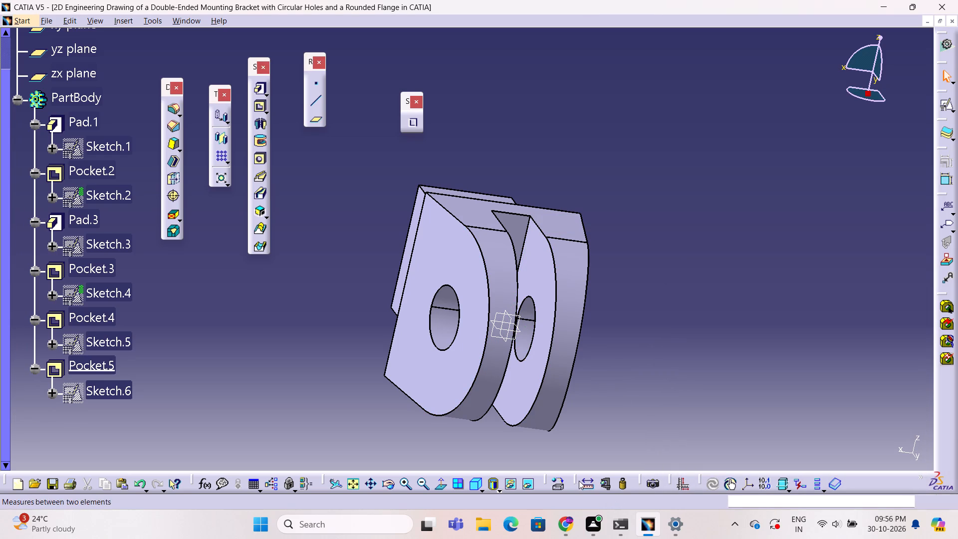
click(587, 488)
click(473, 379)
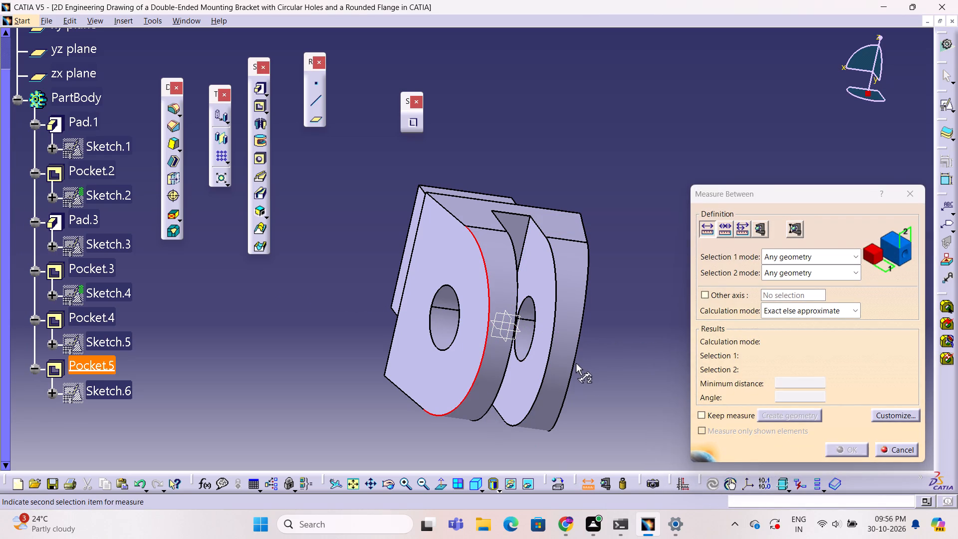
click(575, 364)
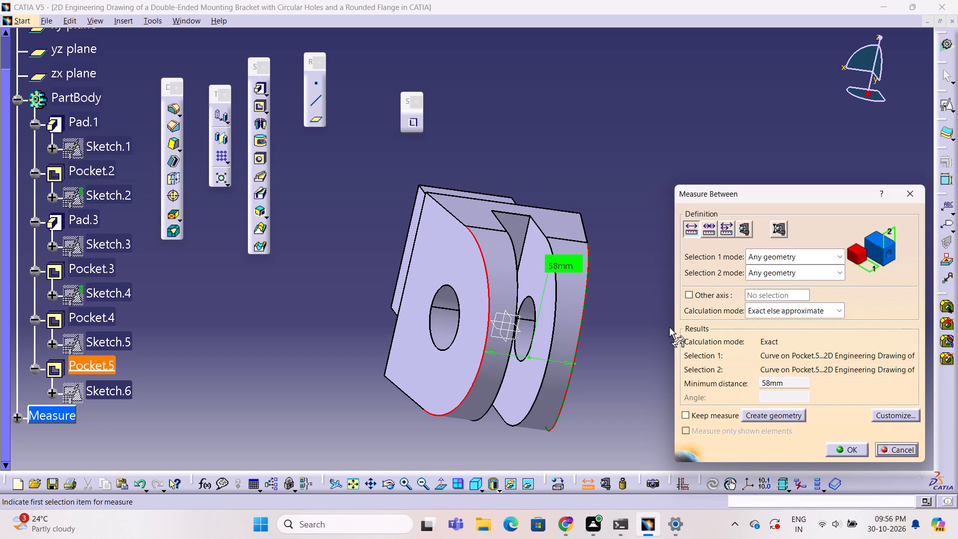
click(926, 195)
click(914, 191)
click(633, 279)
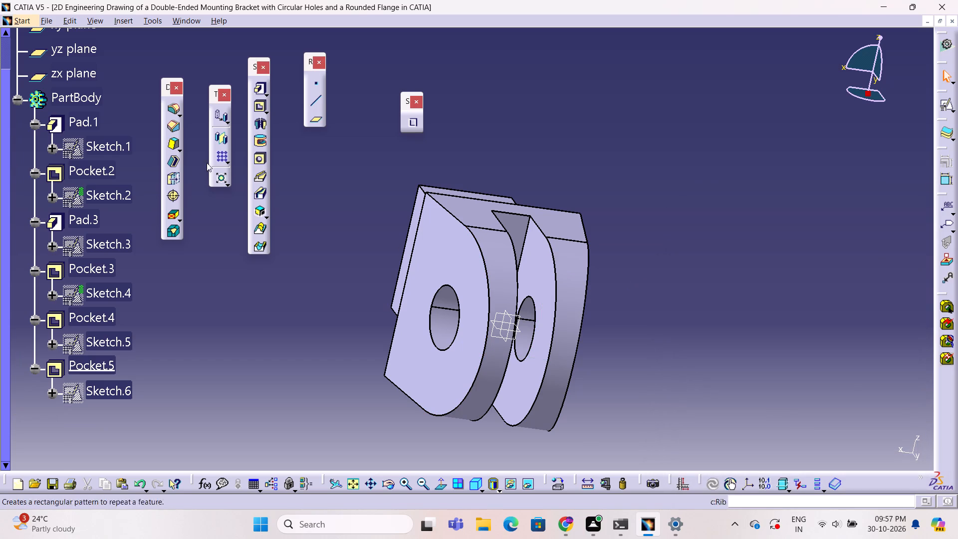
Reopen Sketch.6, examine the triangles' upper lines and sloping sides against the lugs, and exit the sketch.
double_click(113, 392)
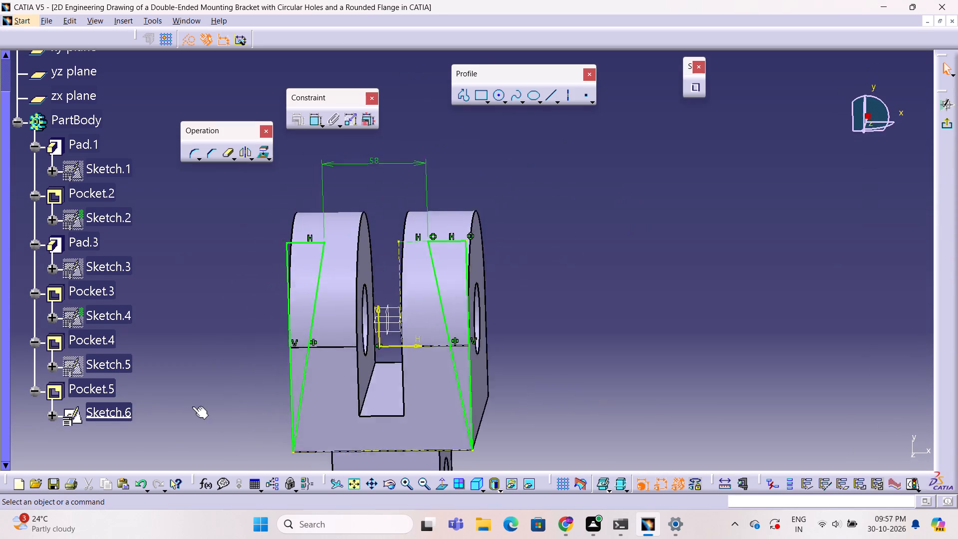
ctrl+middle_drag(398, 325, 419, 213)
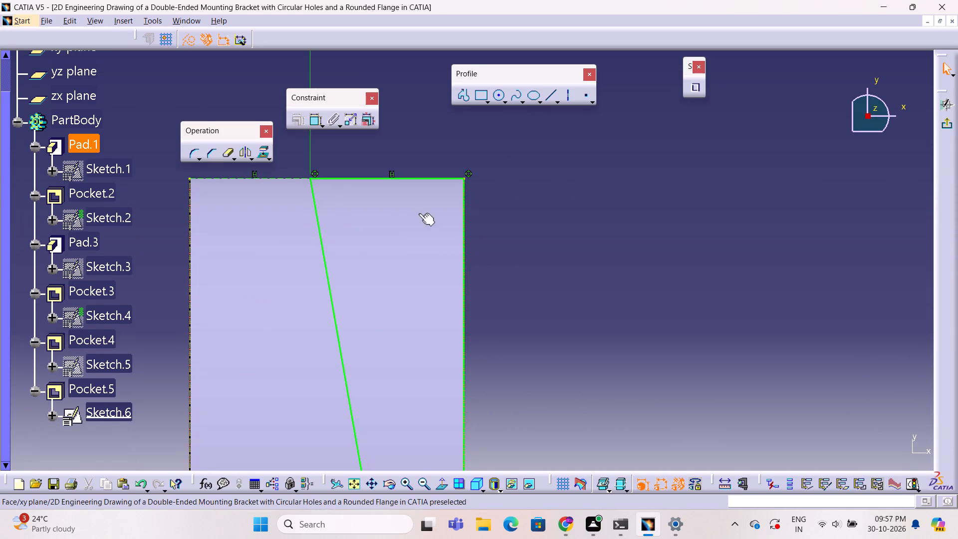
middle_drag(275, 294, 538, 180)
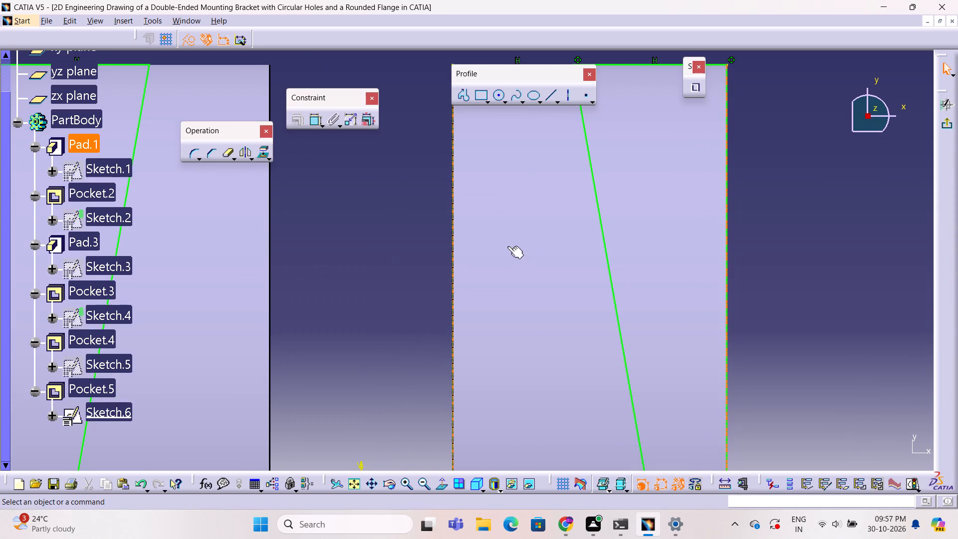
ctrl+middle_drag(494, 239, 492, 290)
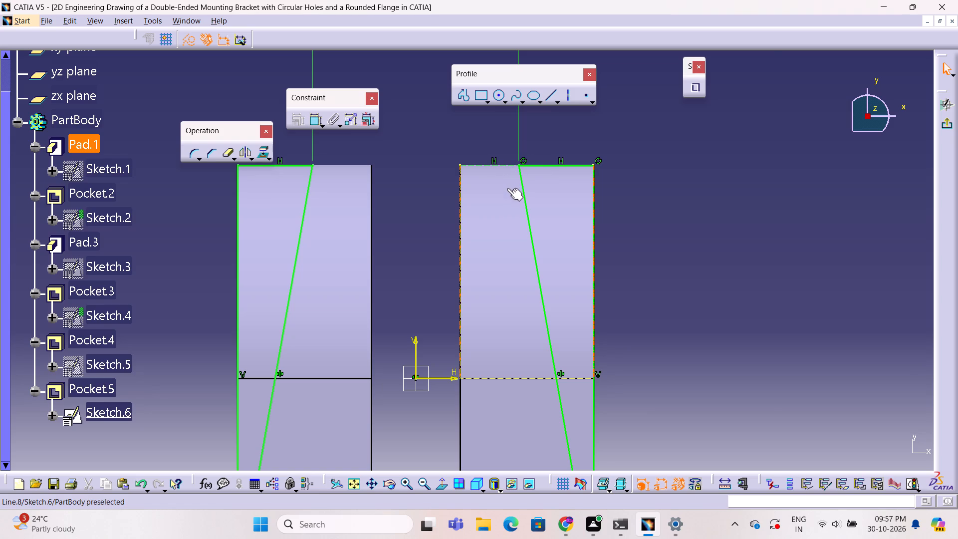
ctrl+middle_drag(507, 184, 513, 171)
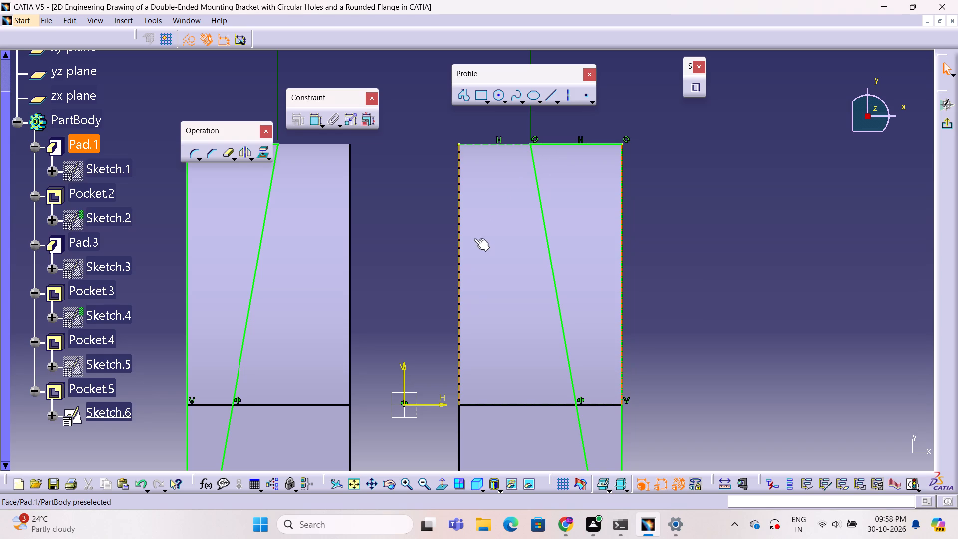
ctrl+middle_drag(402, 208, 396, 245)
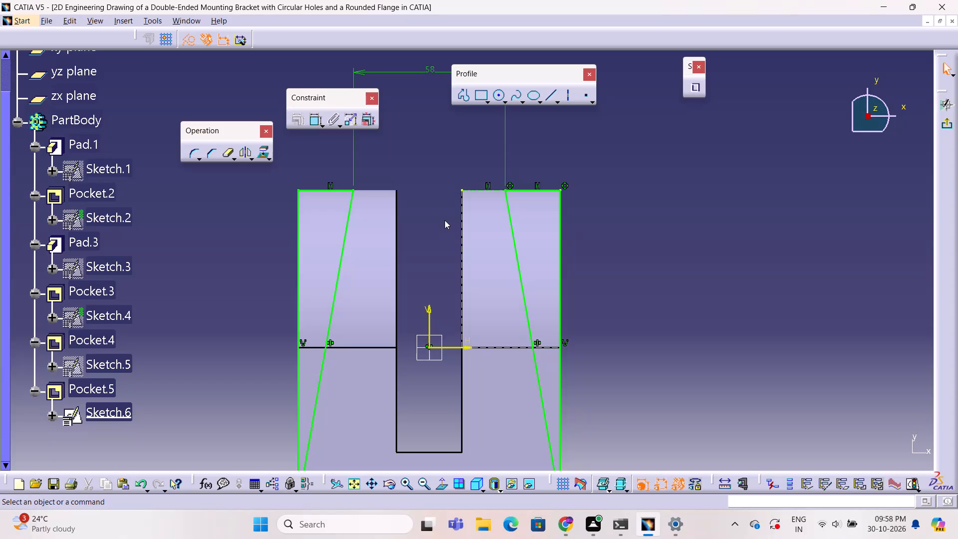
click(717, 176)
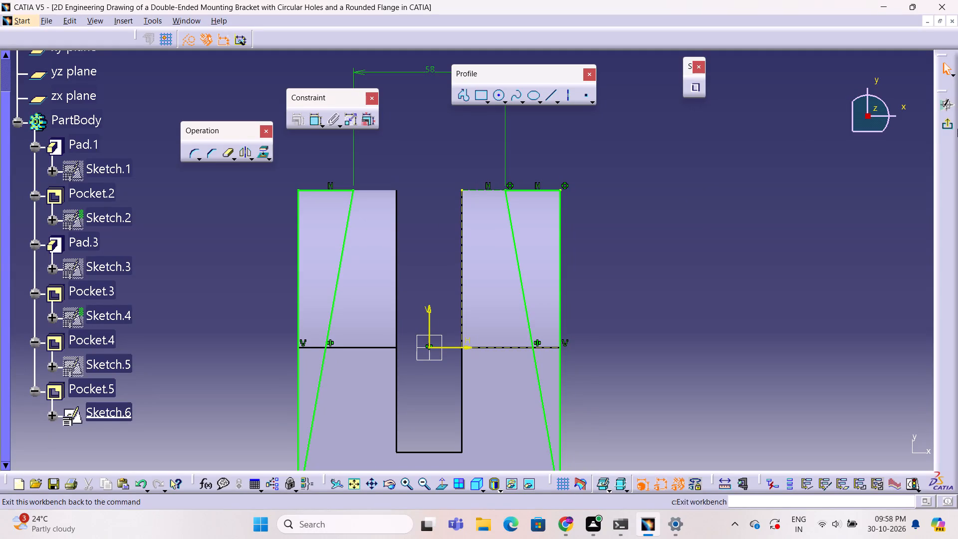
click(951, 119)
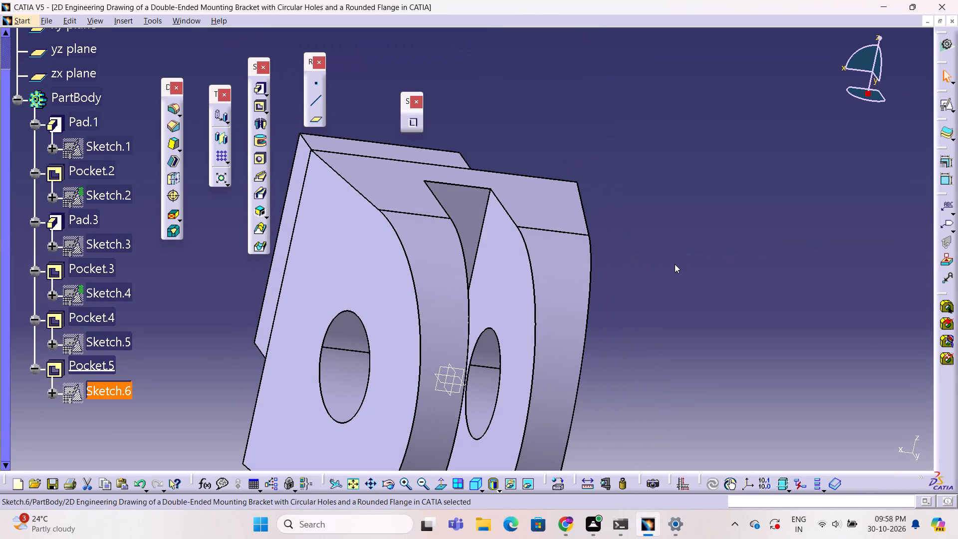
Examine the tapered lugs and the slot between them from several angles, including facing the sketch plane.
ctrl+middle_drag(615, 155, 613, 177)
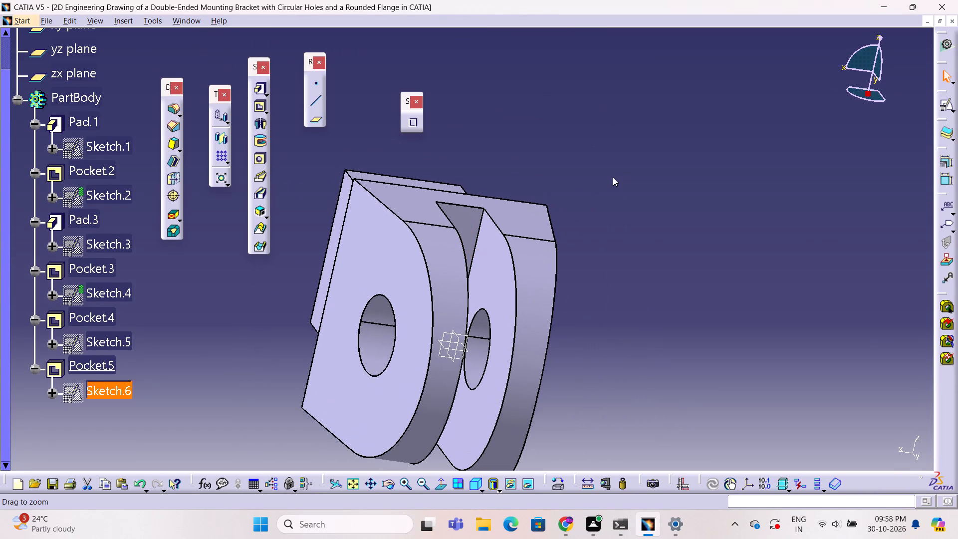
ctrl+middle_drag(616, 180, 674, 252)
ctrl+right_drag(616, 180, 674, 252)
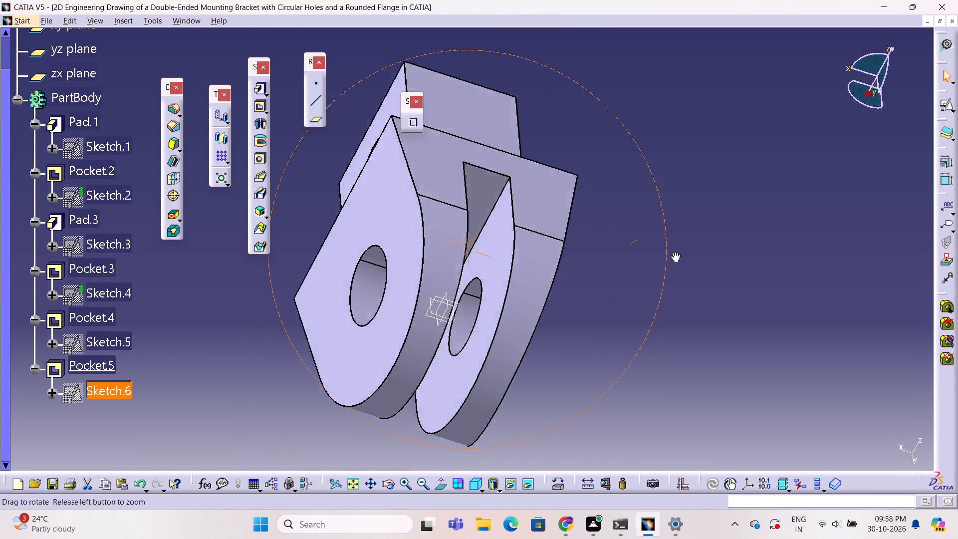
ctrl+middle_drag(674, 252, 701, 295)
ctrl+right_drag(674, 252, 568, 257)
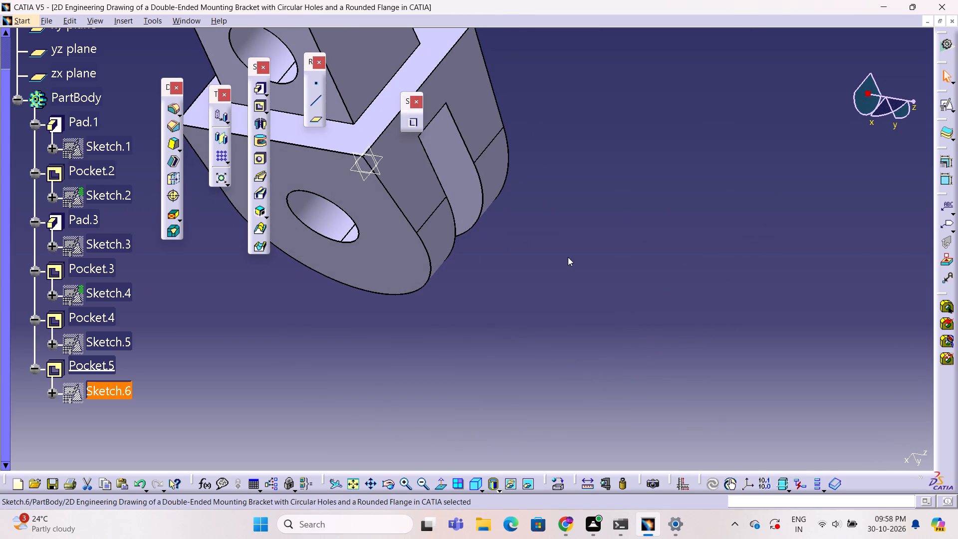
ctrl+right_drag(568, 257, 568, 256)
ctrl+middle_drag(560, 243, 413, 243)
ctrl+right_drag(560, 243, 413, 243)
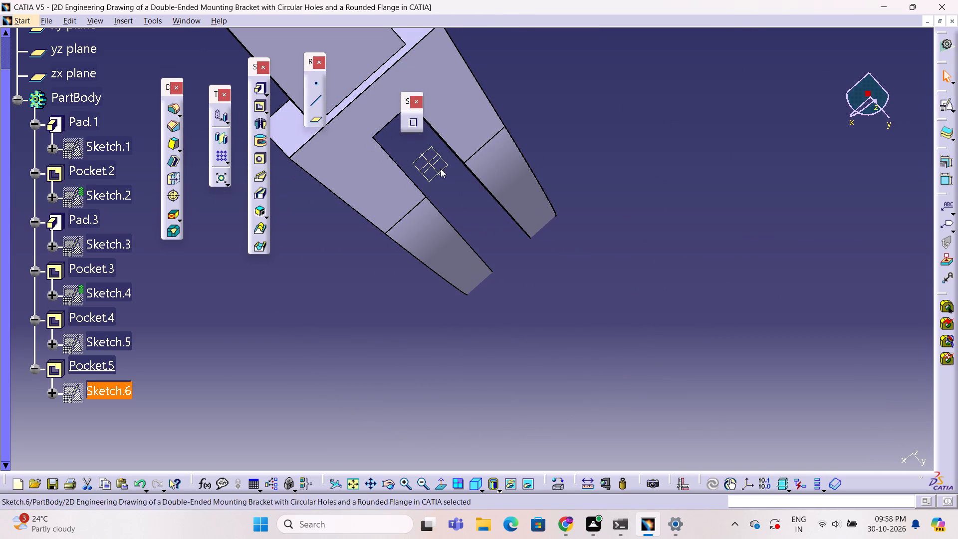
click(775, 292)
Recheck the taper profile in Sketch.6, exit the sketch, and inspect the bracket in isometric view.
double_click(117, 390)
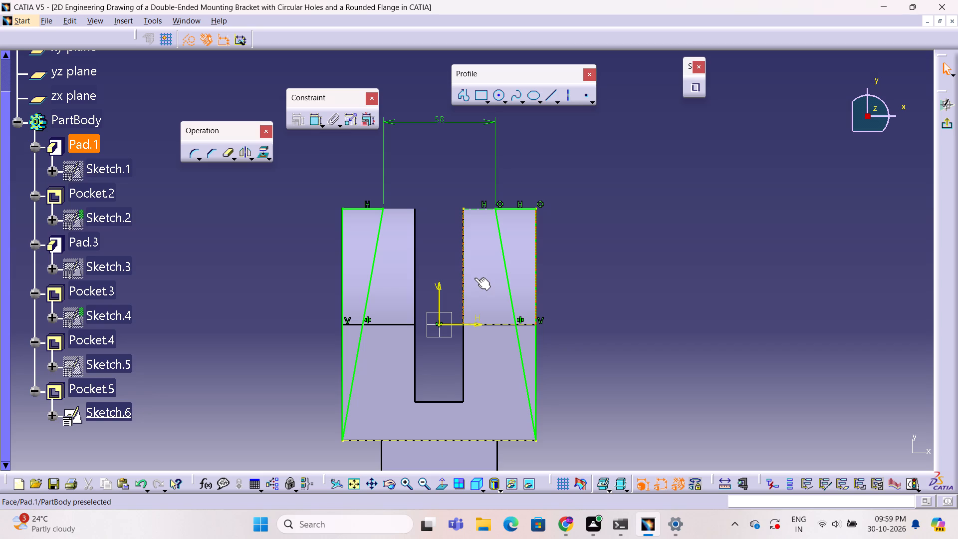
click(701, 266)
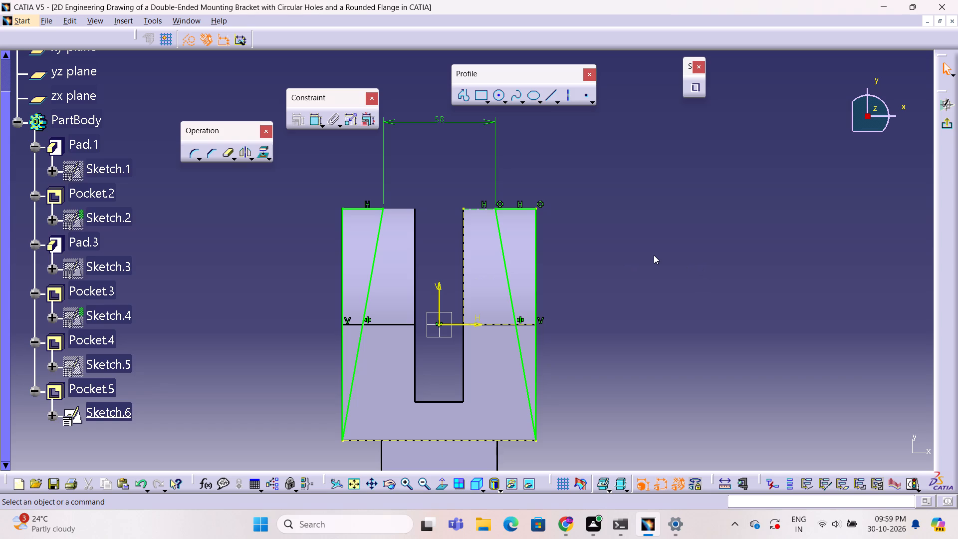
click(663, 256)
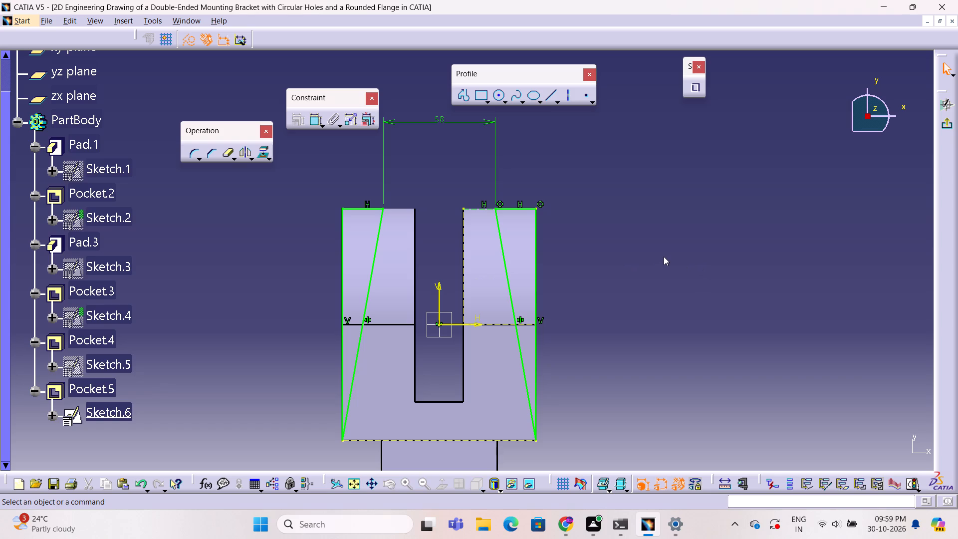
click(949, 128)
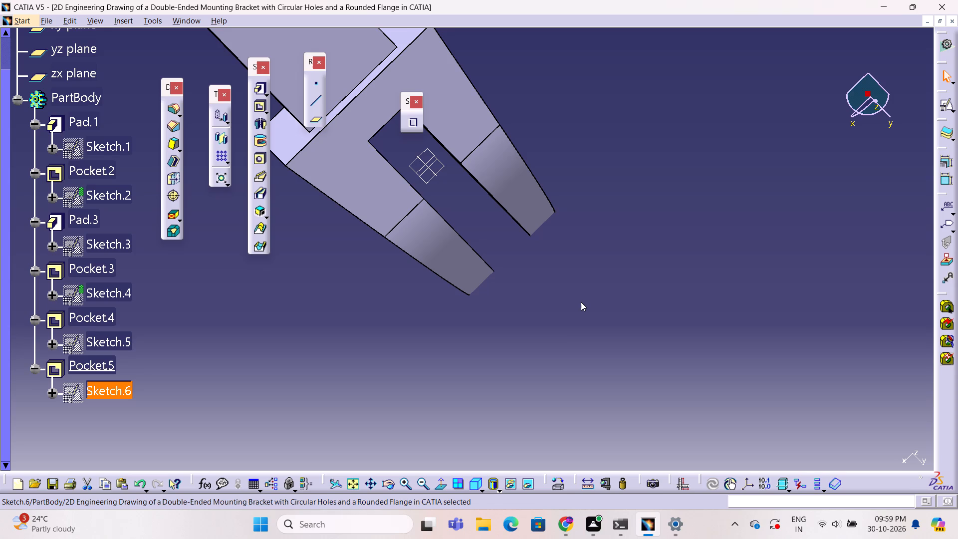
click(475, 482)
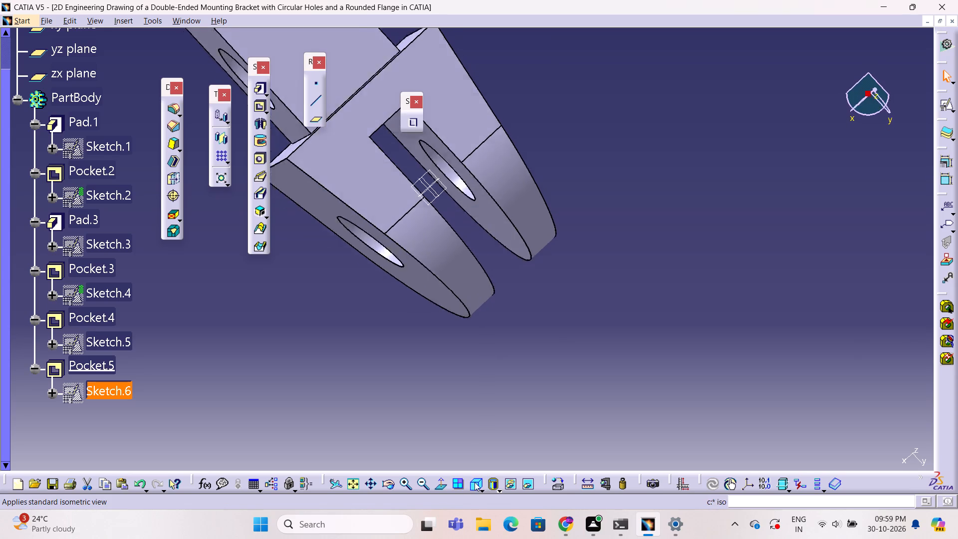
middle_drag(620, 389, 719, 337)
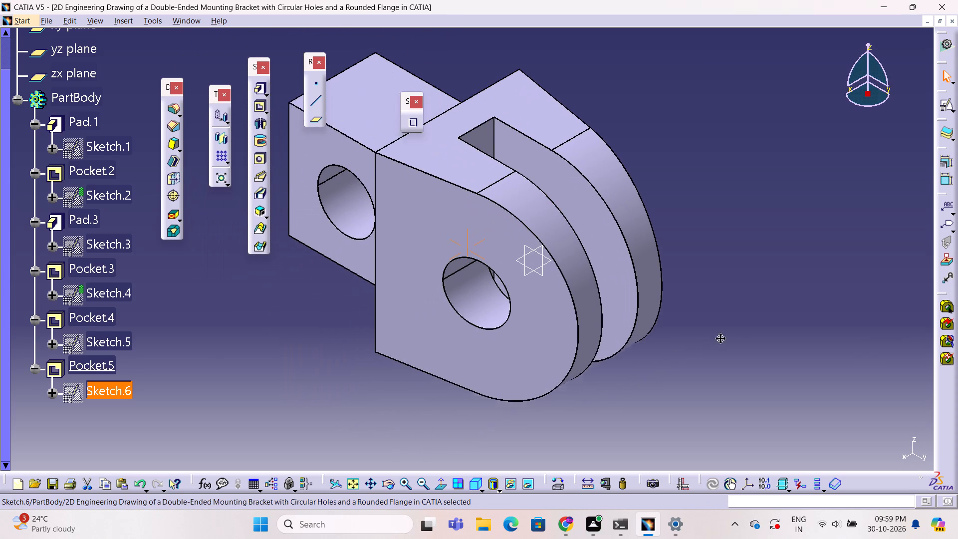
middle_drag(719, 337, 732, 334)
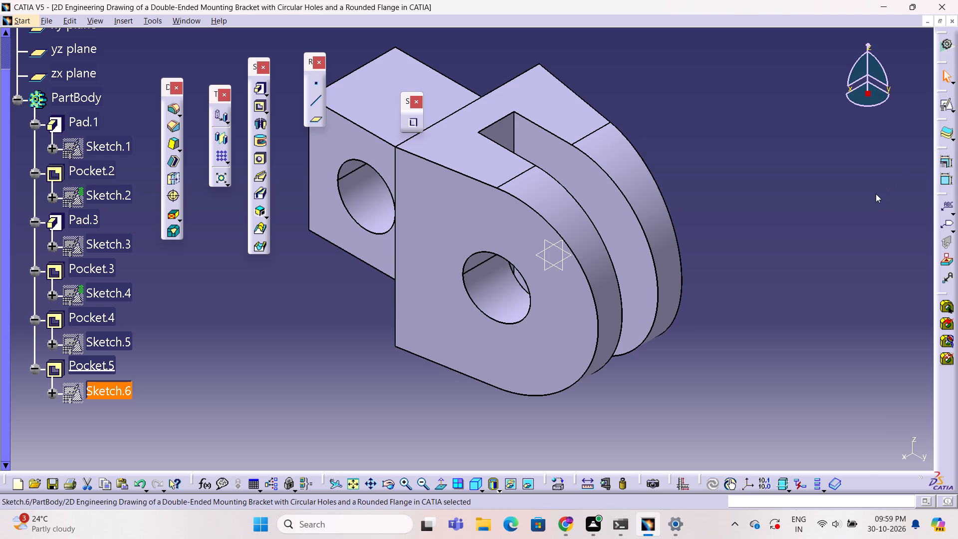
Reopen Sketch.6 under Pocket.5.
double_click(119, 389)
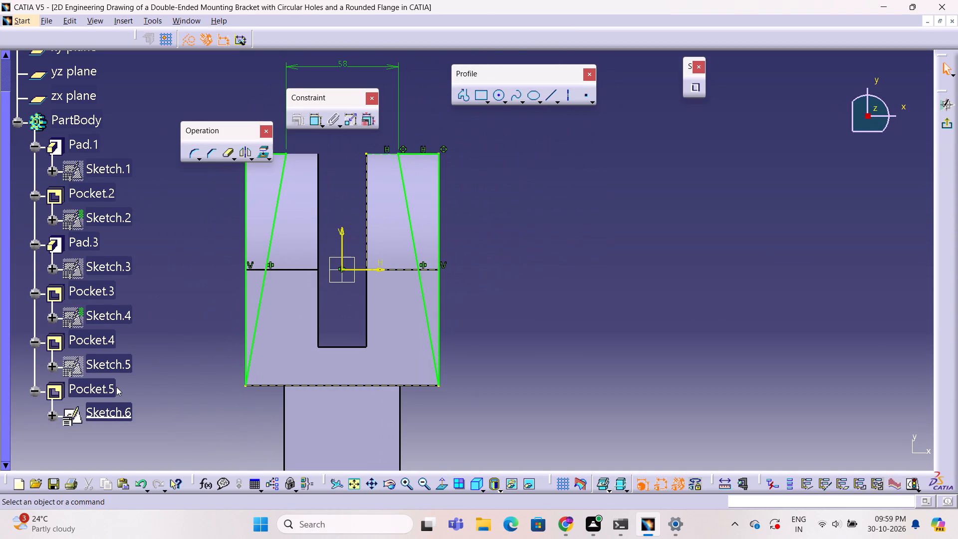
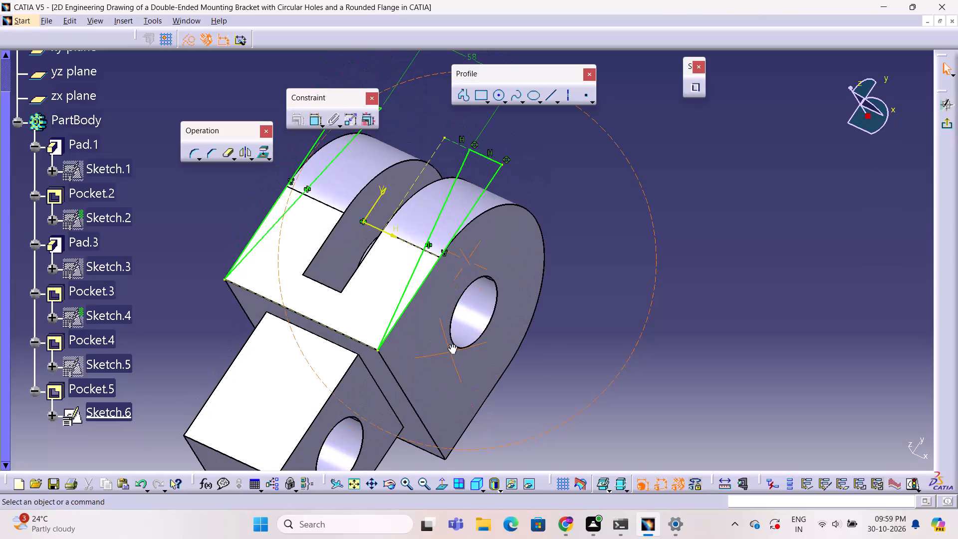
Leave Sketch.6, review the Pocket.5 definition, and close it without changes.
click(675, 354)
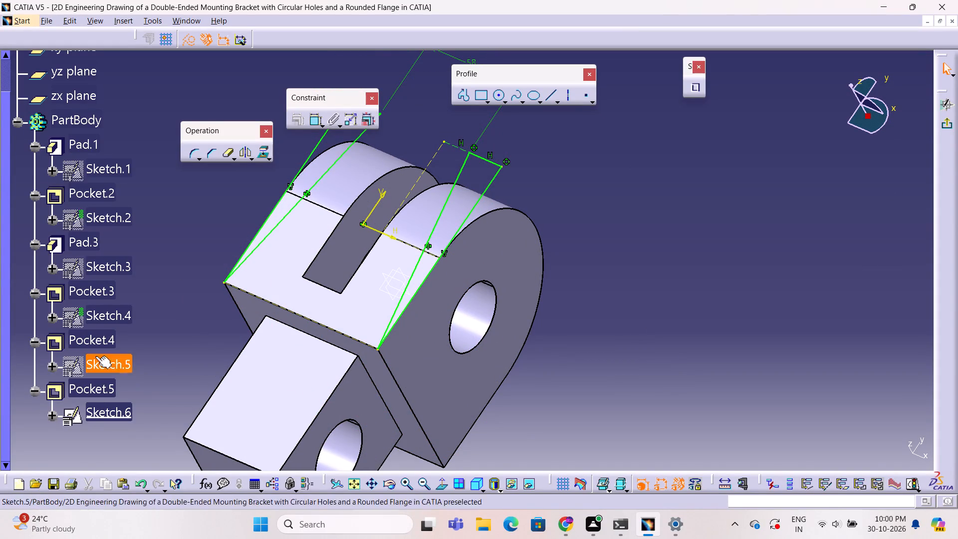
double_click(102, 388)
click(153, 403)
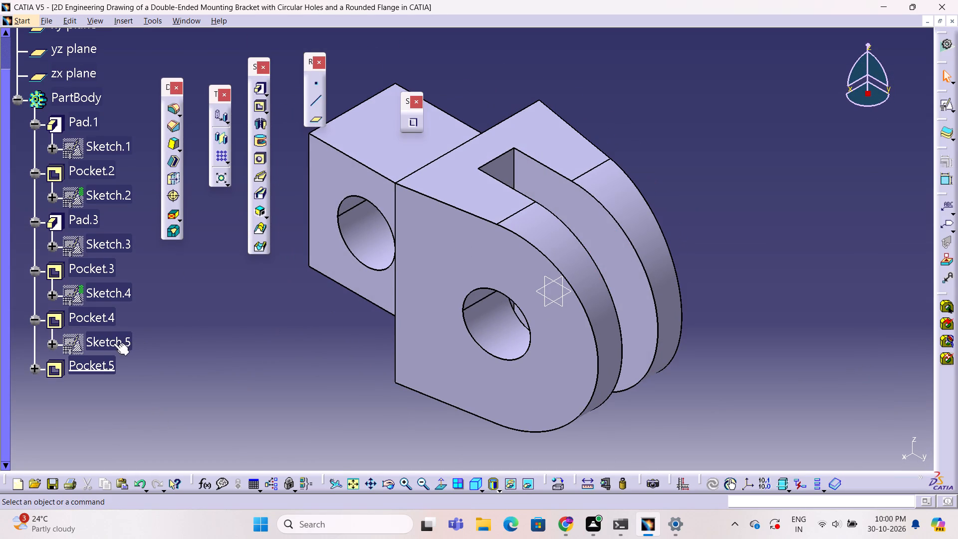
double_click(86, 370)
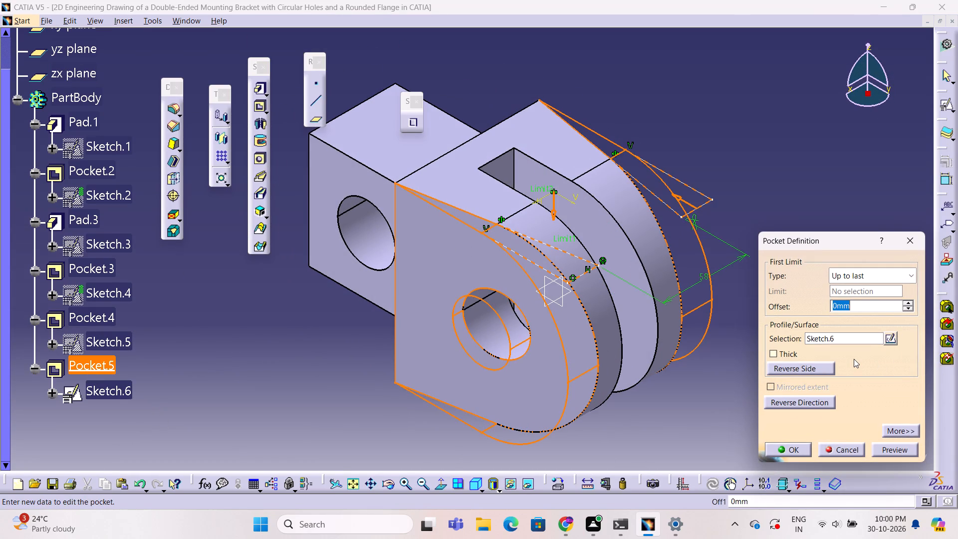
click(913, 247)
click(866, 260)
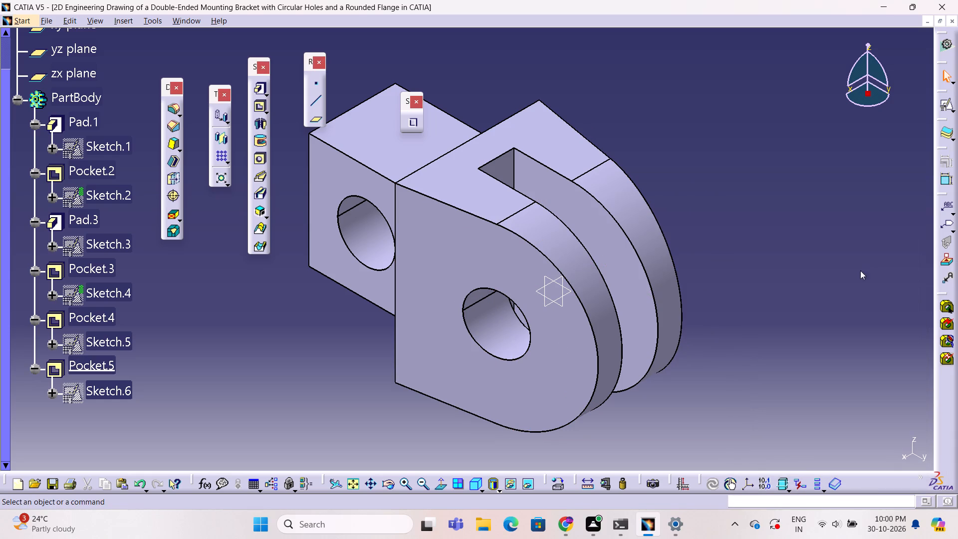
Reopen Sketch.6 and examine the projected reference edge along the slot beside the taper triangle.
double_click(127, 392)
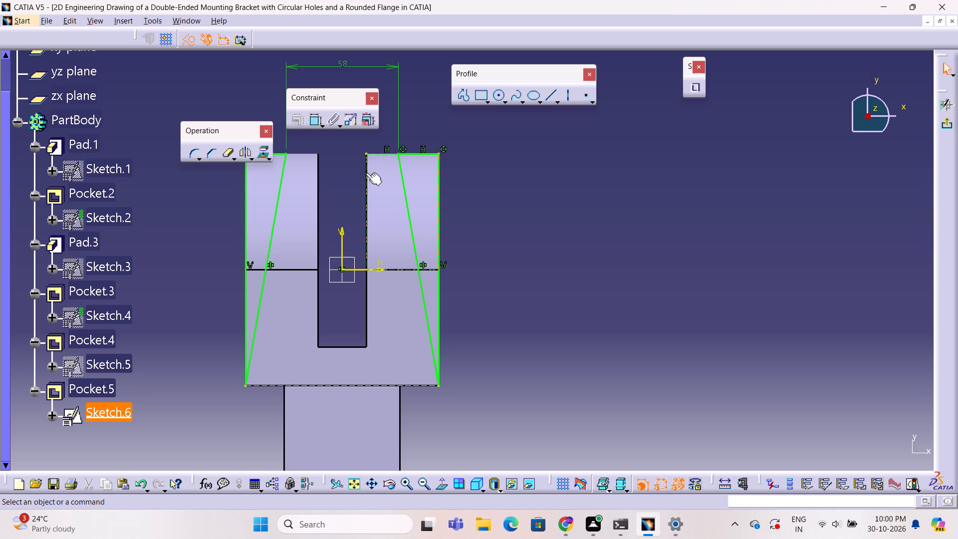
ctrl+middle_drag(365, 167, 374, 114)
middle_drag(461, 245, 727, 377)
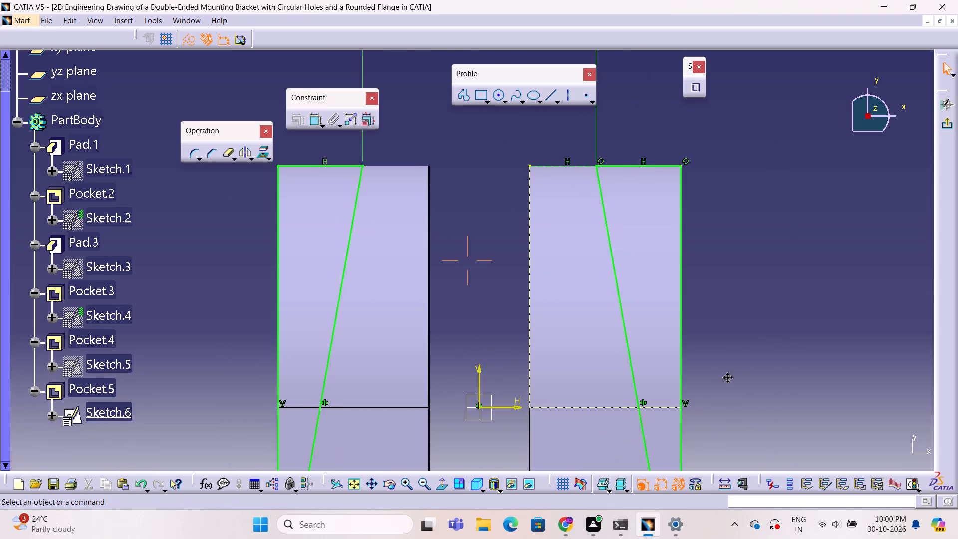
middle_drag(727, 377, 726, 377)
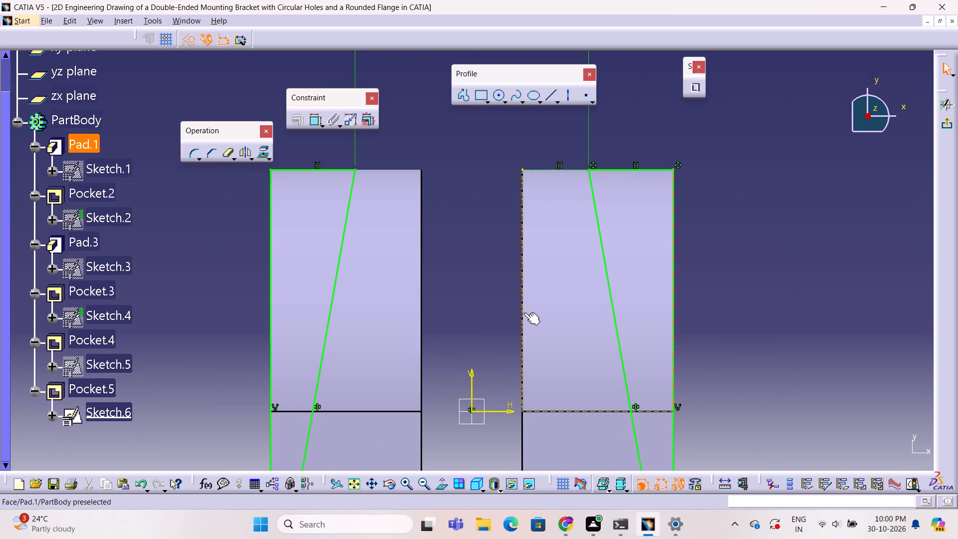
click(520, 316)
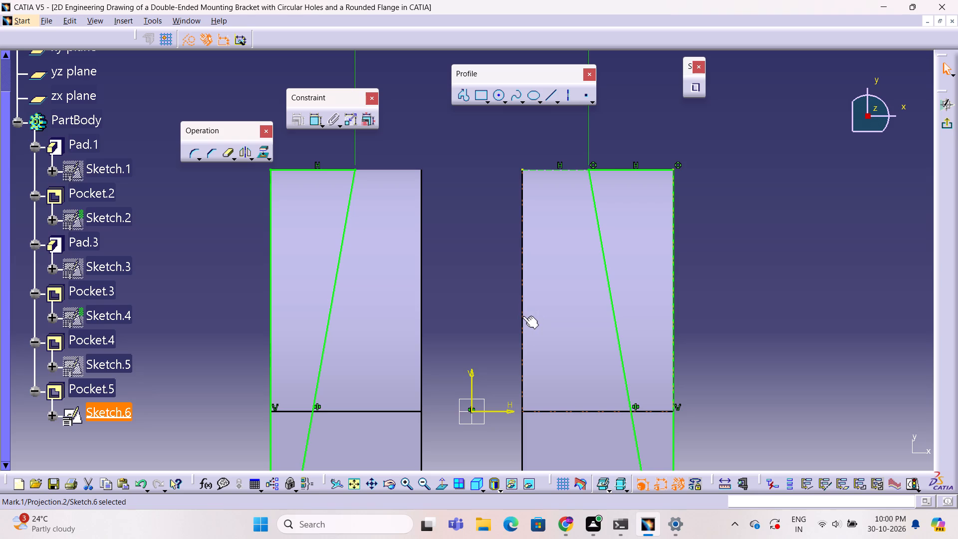
click(521, 316)
click(521, 316)
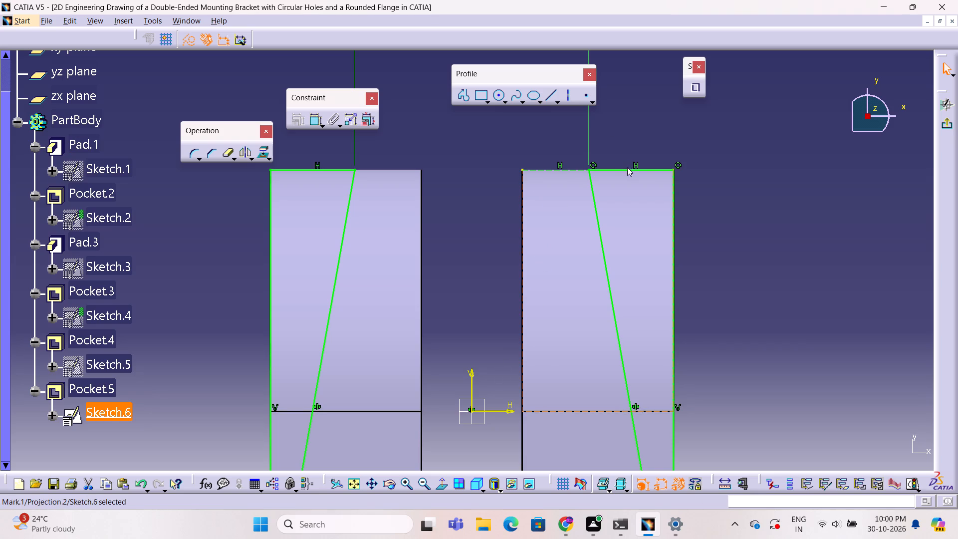
Examine the upper line and sloping sides of the taper triangles in Sketch.6, and exit the sketch.
drag(627, 169, 624, 171)
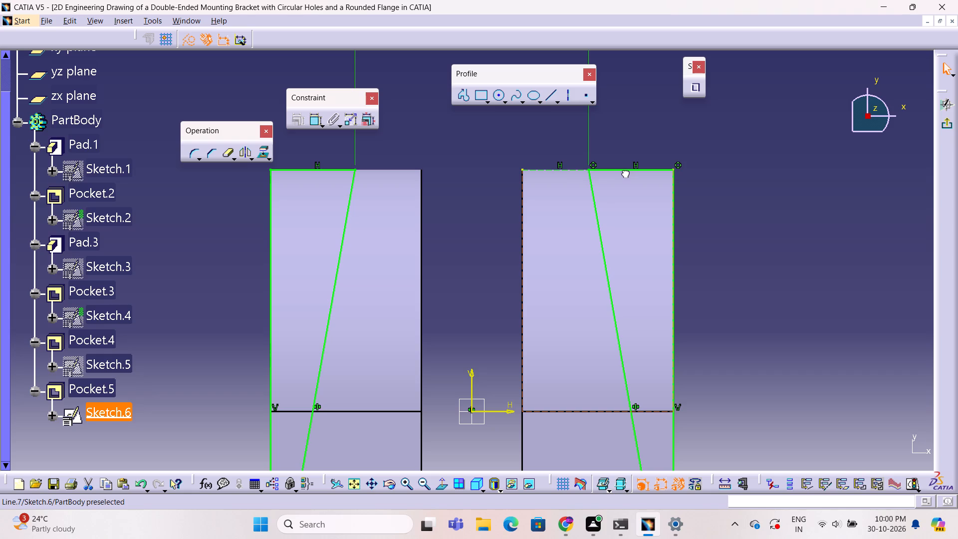
drag(624, 171, 623, 171)
drag(623, 171, 621, 171)
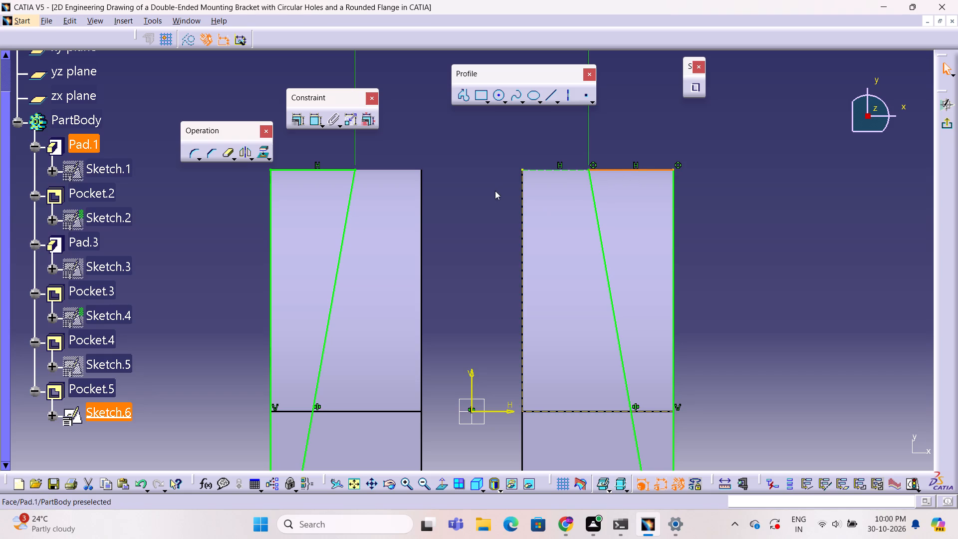
drag(613, 169, 614, 169)
drag(614, 169, 613, 160)
drag(613, 160, 609, 159)
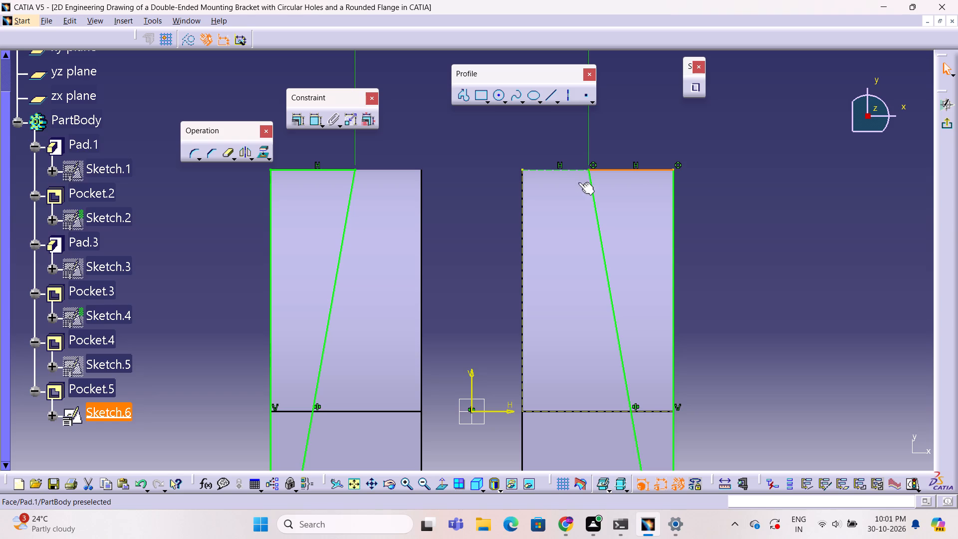
click(831, 201)
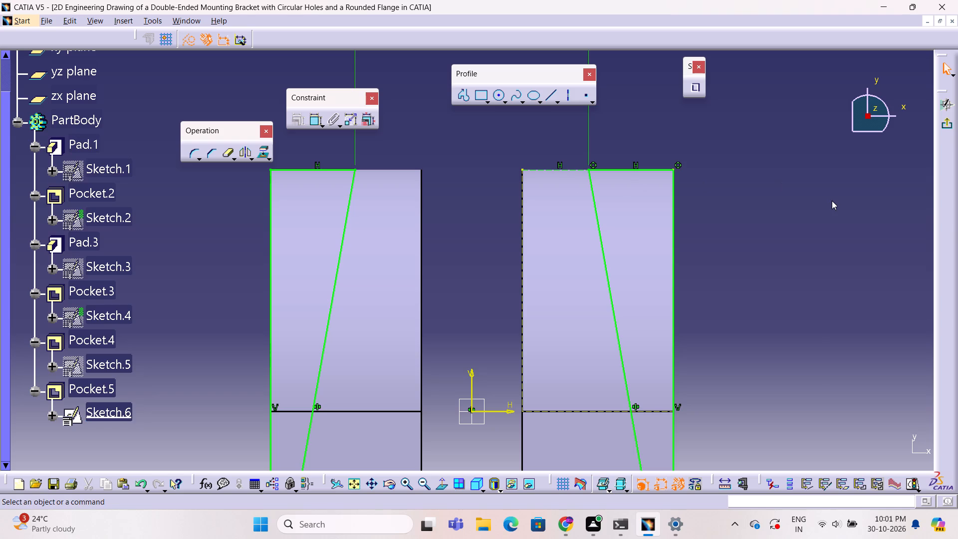
click(832, 201)
click(338, 269)
double_click(501, 245)
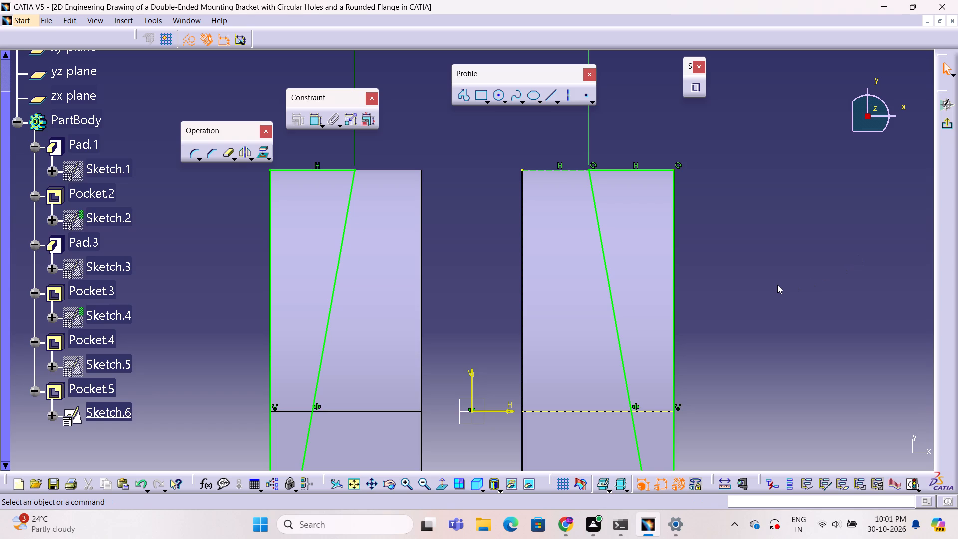
click(777, 286)
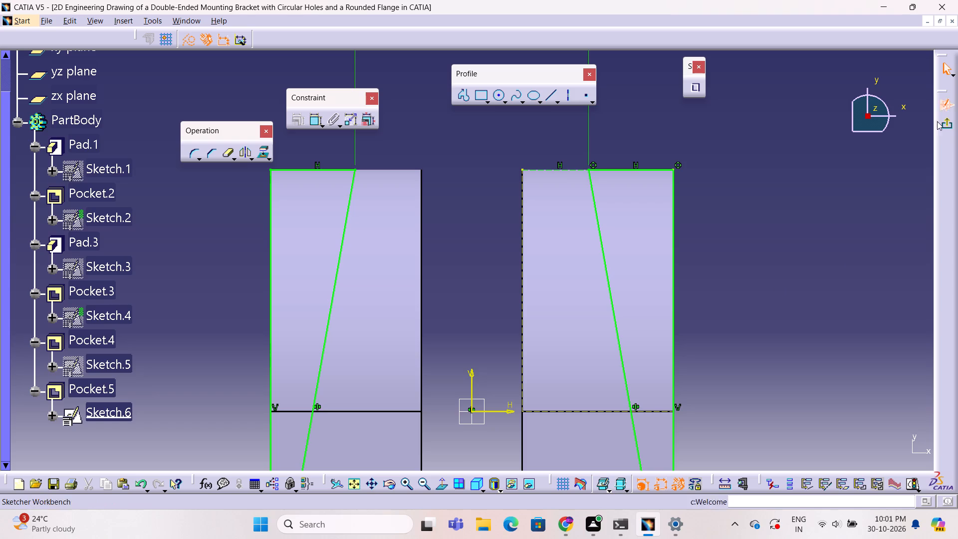
click(946, 124)
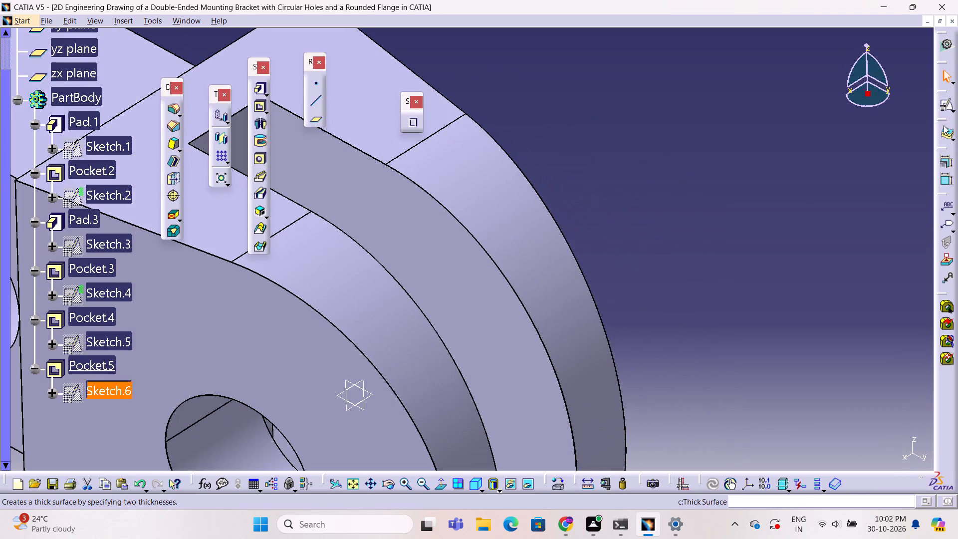
Measure between the front lug's outer flat face and the opposite lug's outer curved edge, without keeping the measurement.
middle_drag(678, 317, 773, 237)
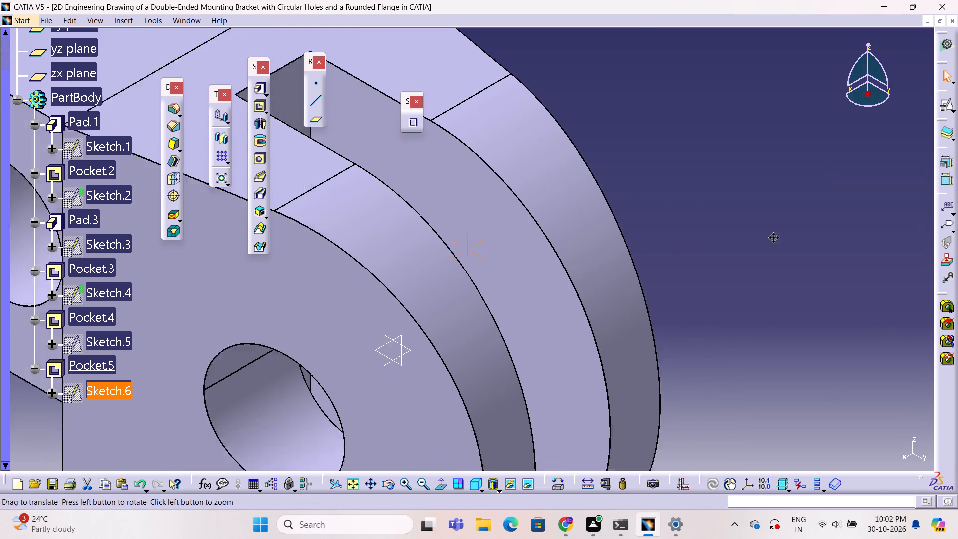
middle_drag(773, 237, 825, 199)
ctrl+middle_drag(799, 162, 798, 232)
middle_drag(526, 262, 585, 256)
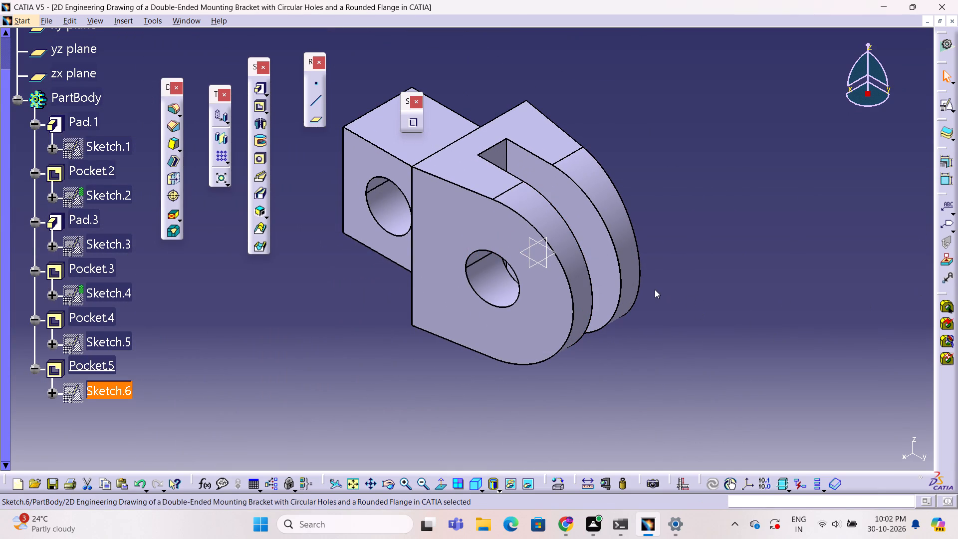
click(584, 487)
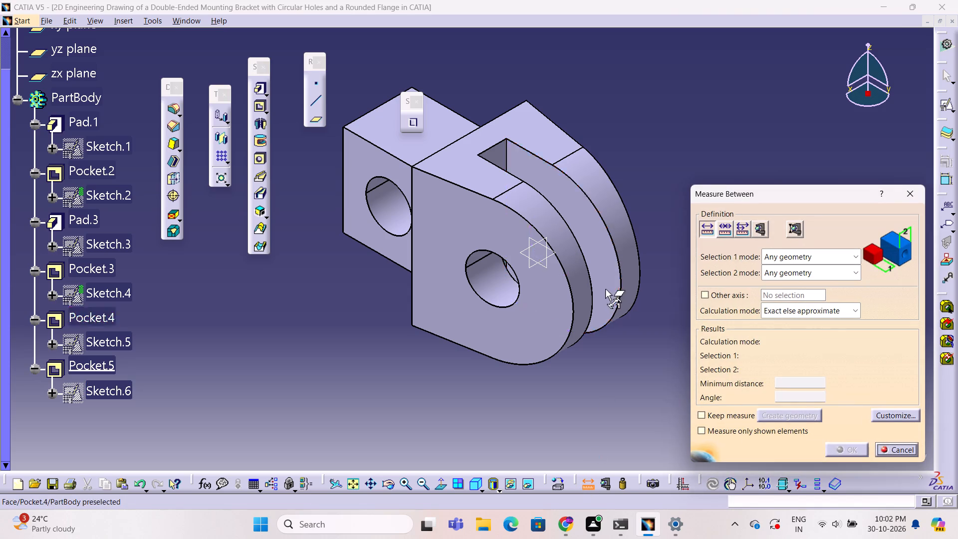
click(569, 301)
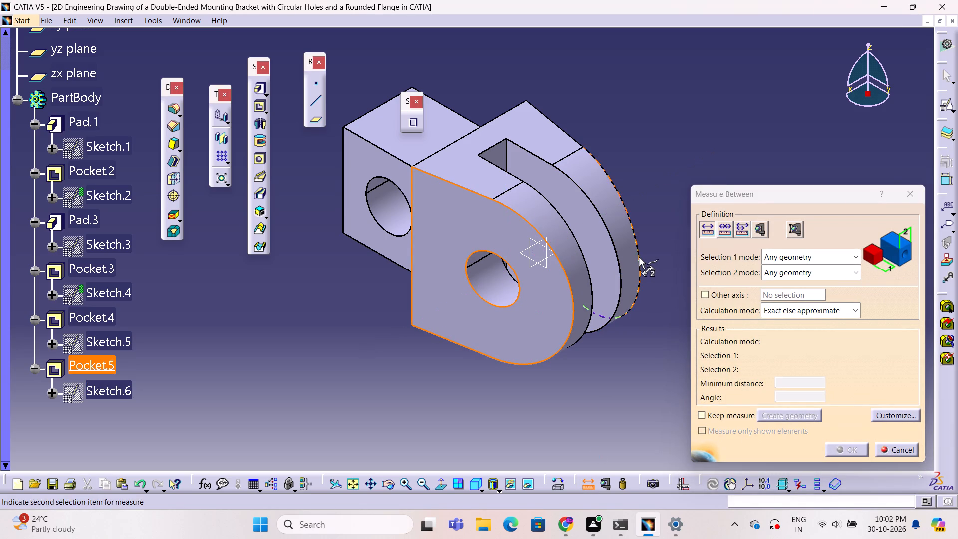
click(639, 257)
click(631, 379)
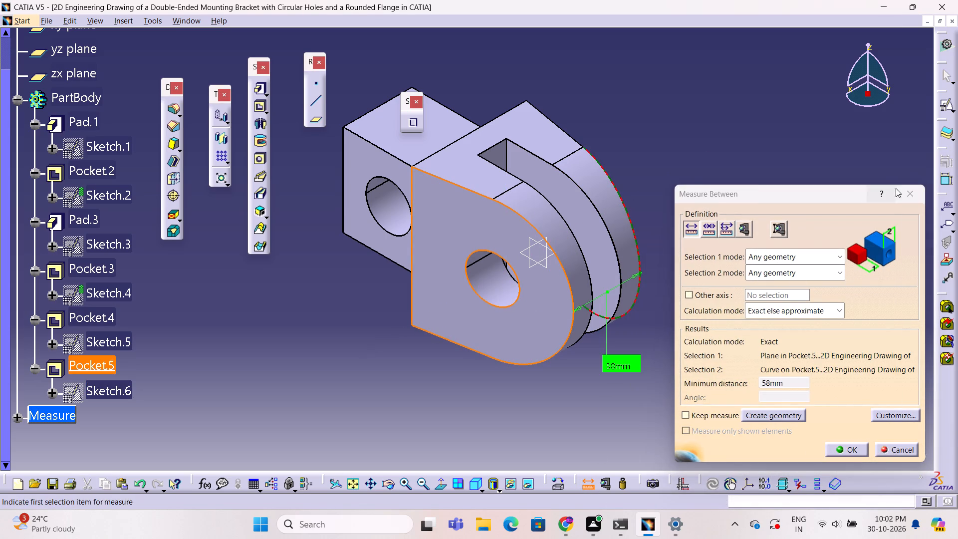
click(898, 188)
click(809, 217)
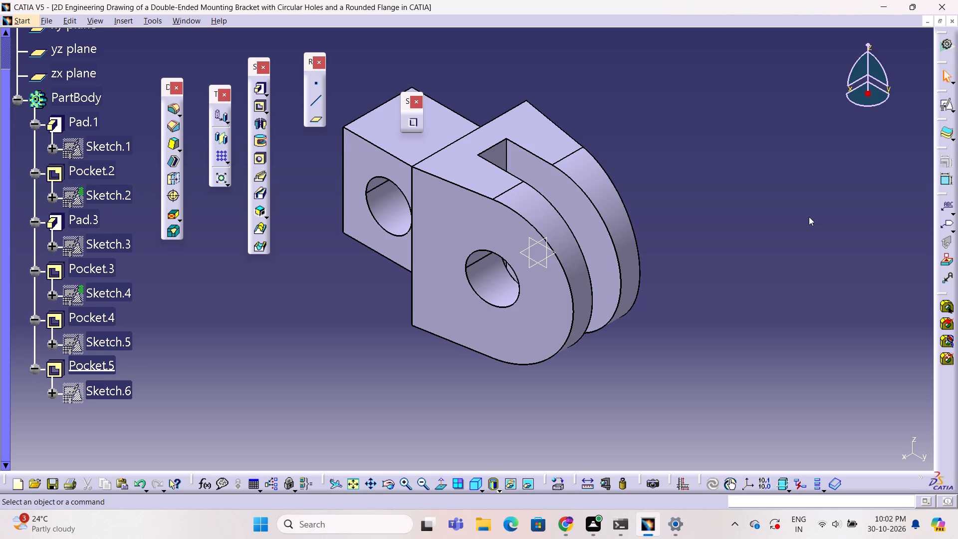
click(806, 217)
click(664, 292)
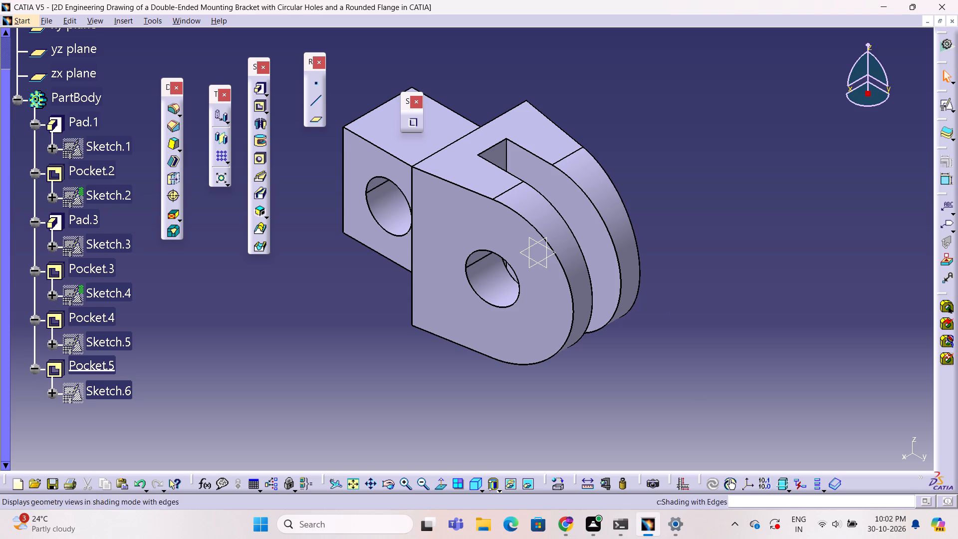
Save the bracket as a CATPart in the 2D CATIA folder, keeping the proposed file name.
key(s)
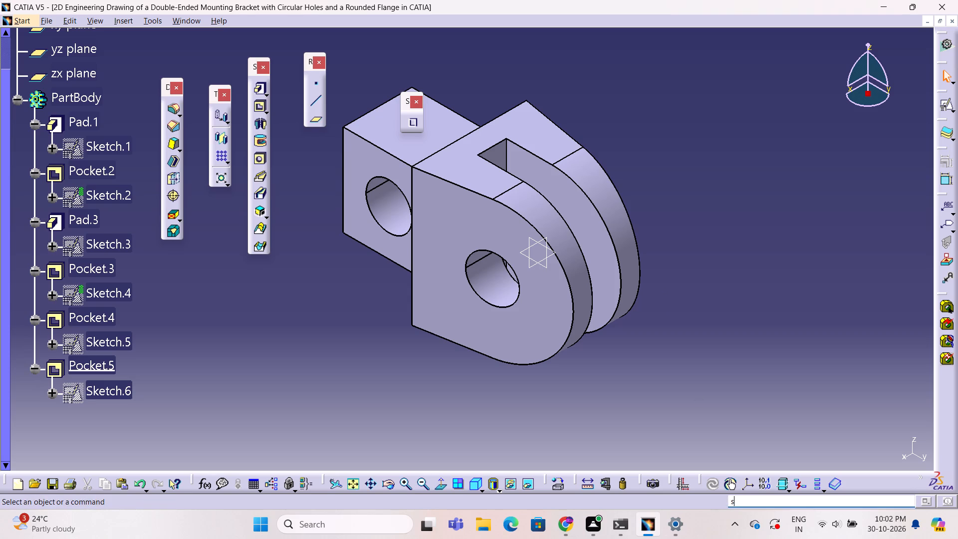
key(ctrl+s)
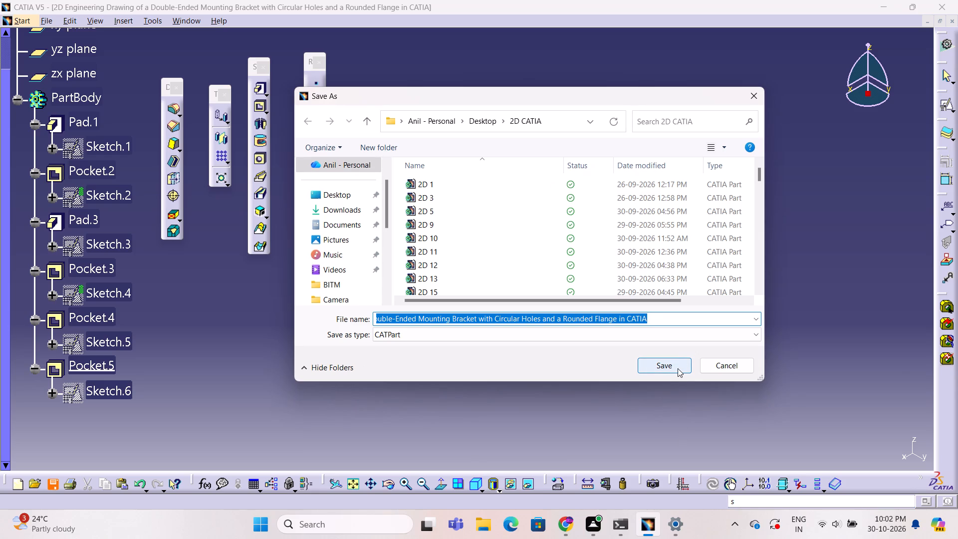
click(678, 368)
click(646, 373)
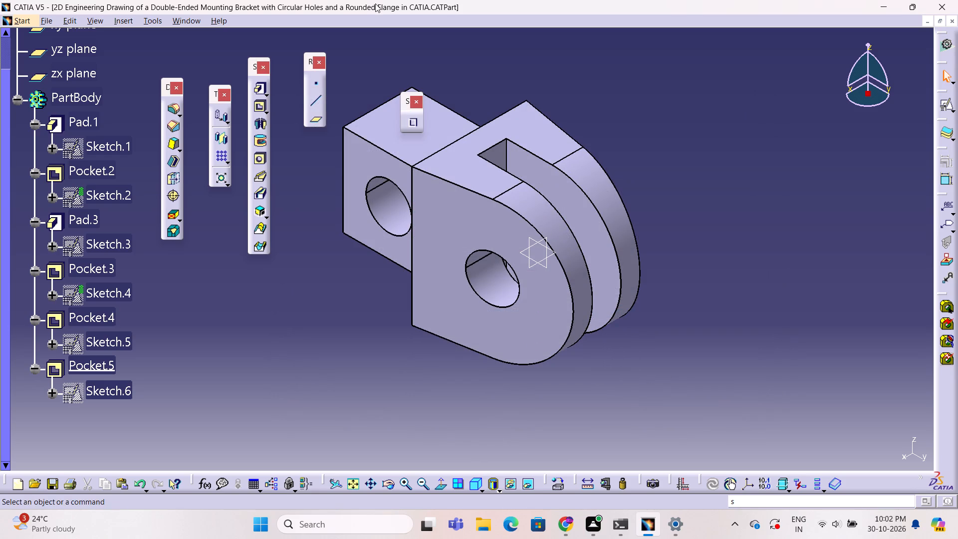
Save a copy of the bracket in igs format in the 2D CATIA folder under the same name.
click(52, 22)
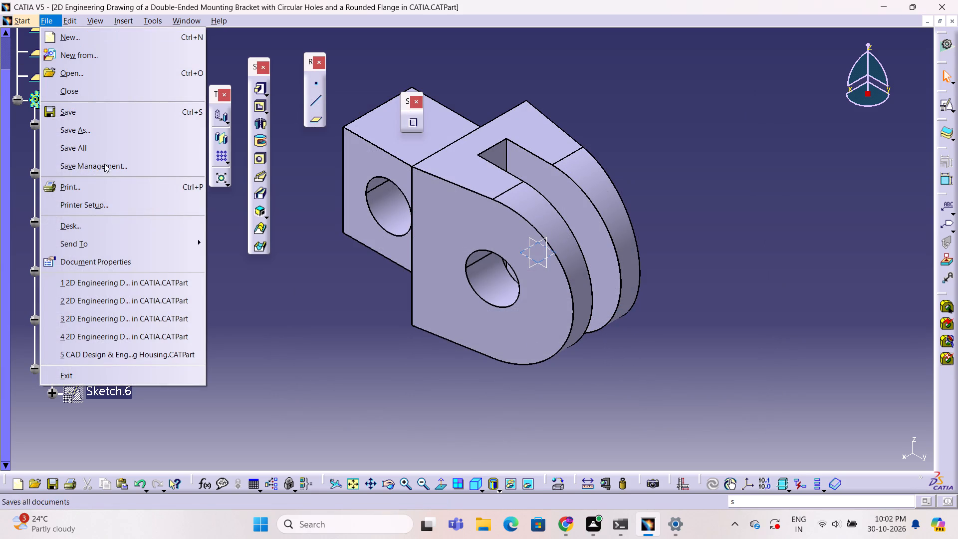
click(143, 129)
click(703, 339)
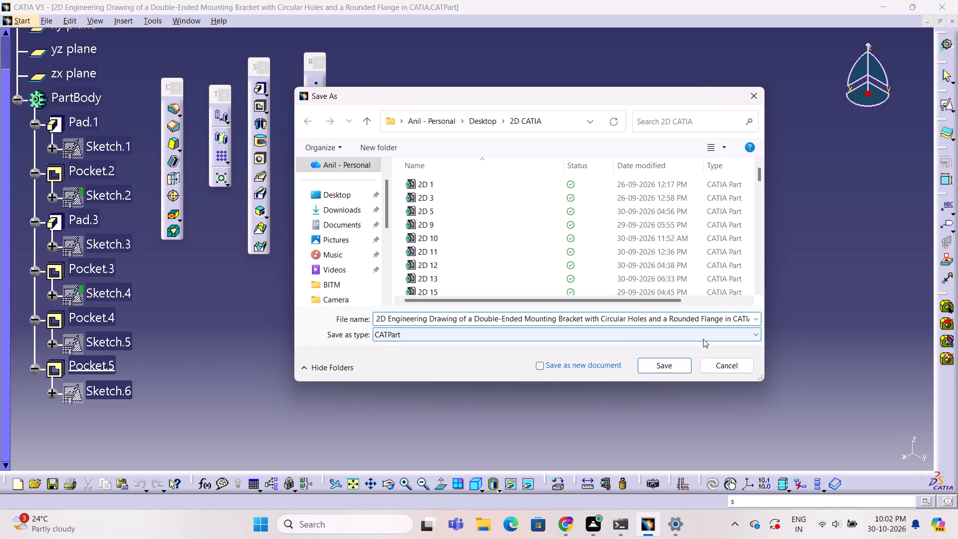
click(615, 368)
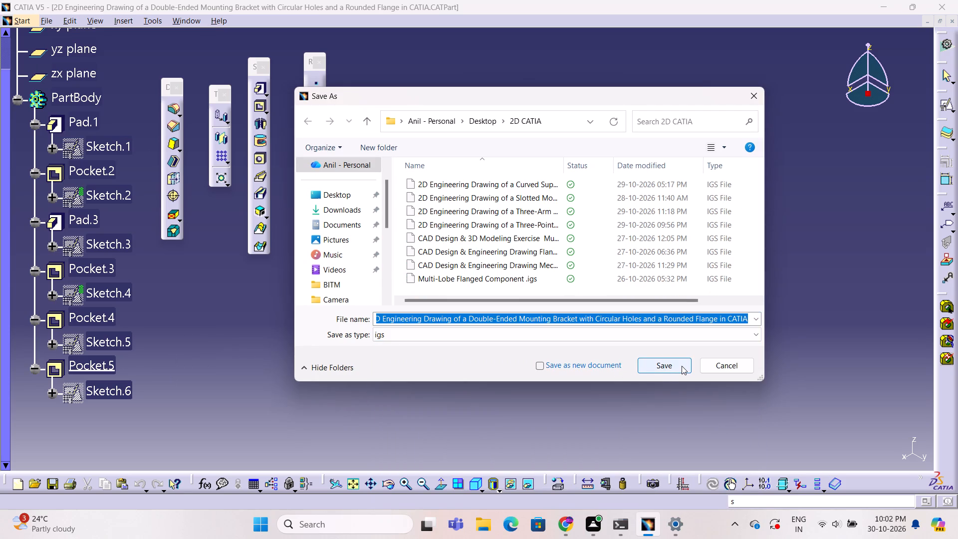
click(682, 366)
click(529, 424)
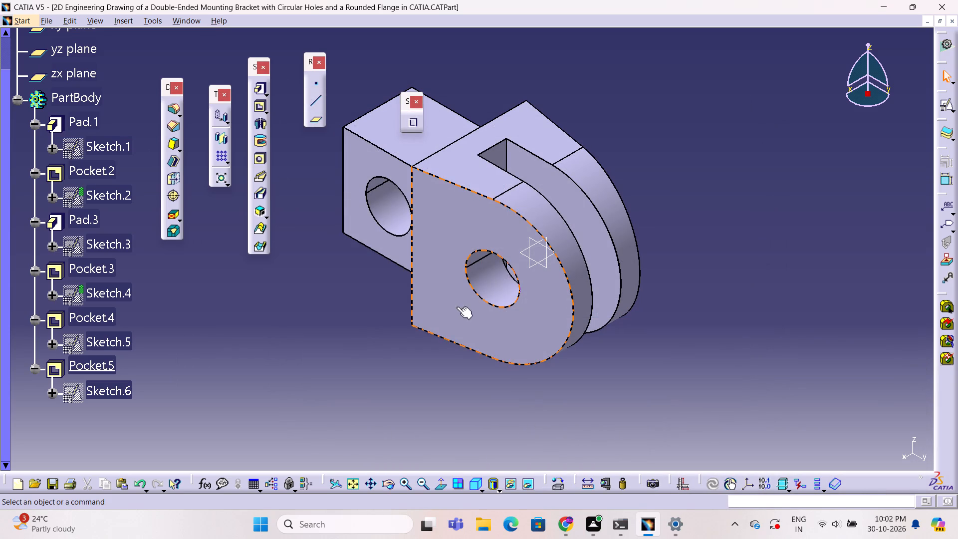
Stop the macro recording.
click(147, 23)
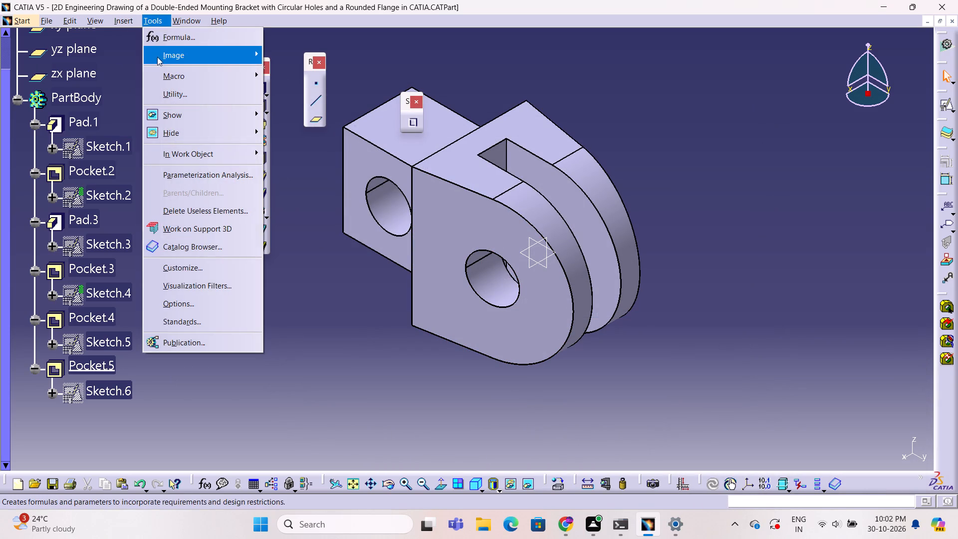
click(181, 77)
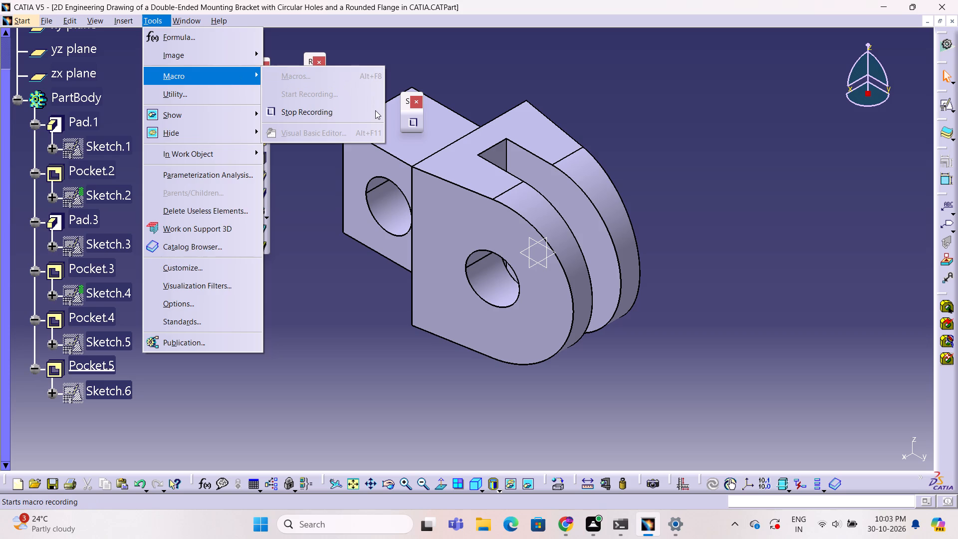
click(375, 110)
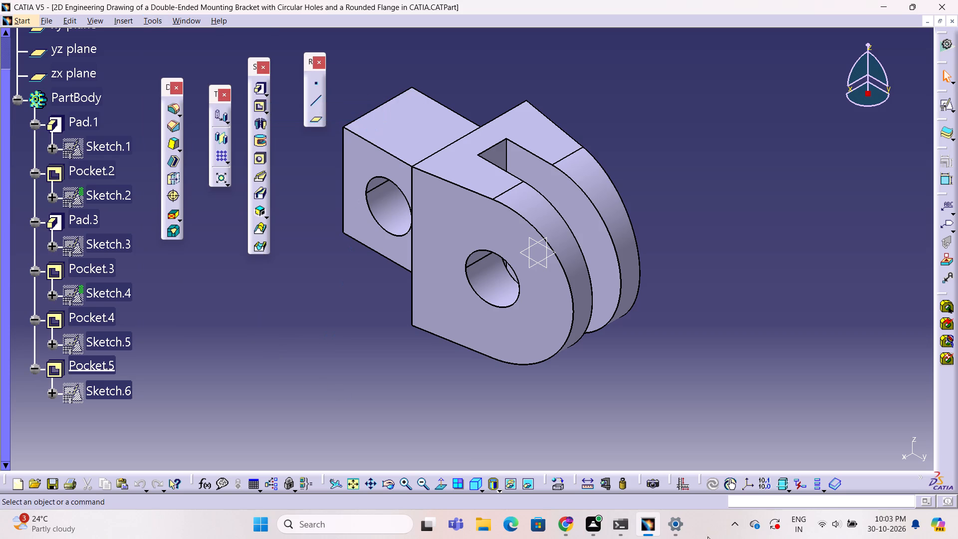